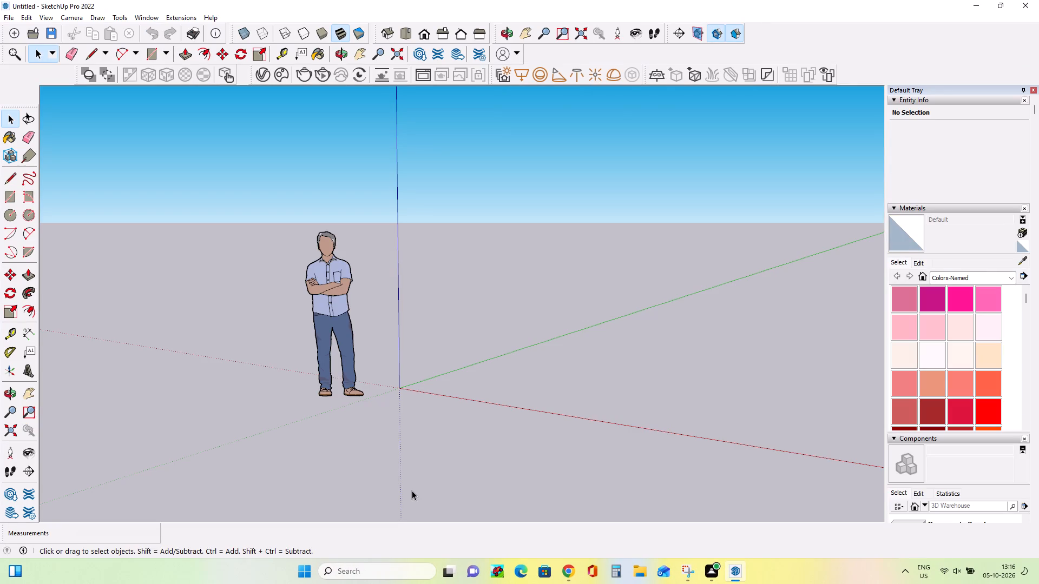
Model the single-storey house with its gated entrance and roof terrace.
Import the Modern Contemporary Duplex Elevation with Stone Cladding and Warm Lighting file from the Desktop as an image and place it upright.
{"action": "middle_click_drag", "start_coordinate": [315, 437], "coordinate": [489, 457]}
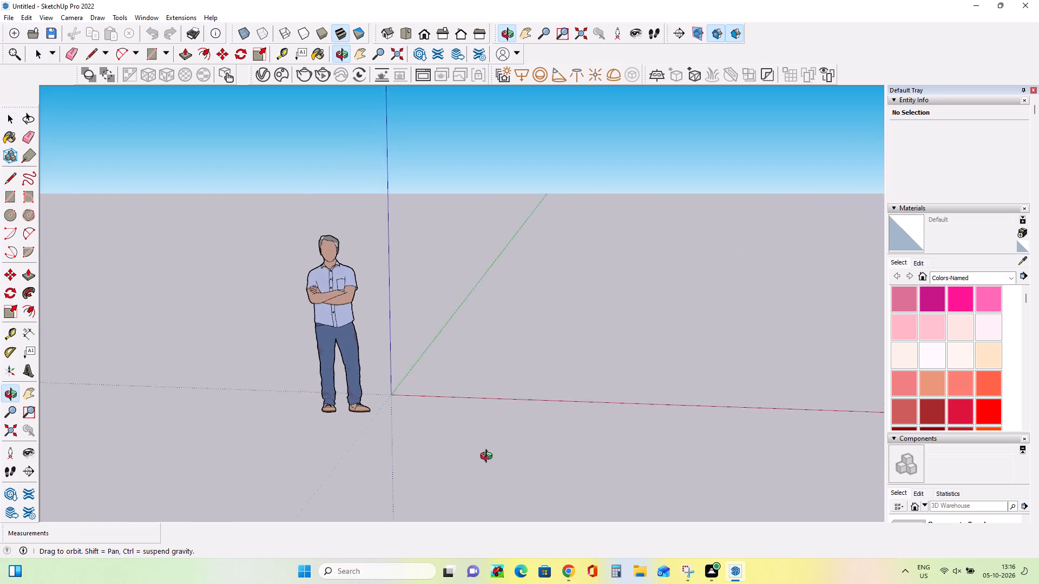
{"action": "middle_click_drag", "start_coordinate": [489, 457], "coordinate": [529, 460]}
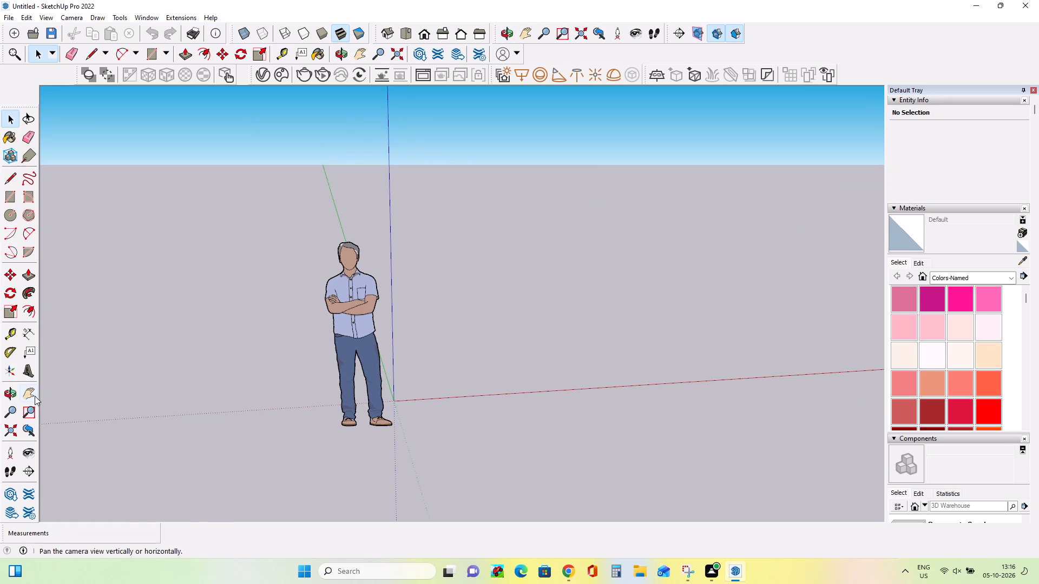
{"action": "left_click", "coordinate": [31, 393]}
{"action": "left_click_drag", "start_coordinate": [490, 394], "coordinate": [195, 469]}
{"action": "middle_click_drag", "start_coordinate": [510, 436], "coordinate": [541, 440]}
{"action": "left_click", "coordinate": [5, 16]}
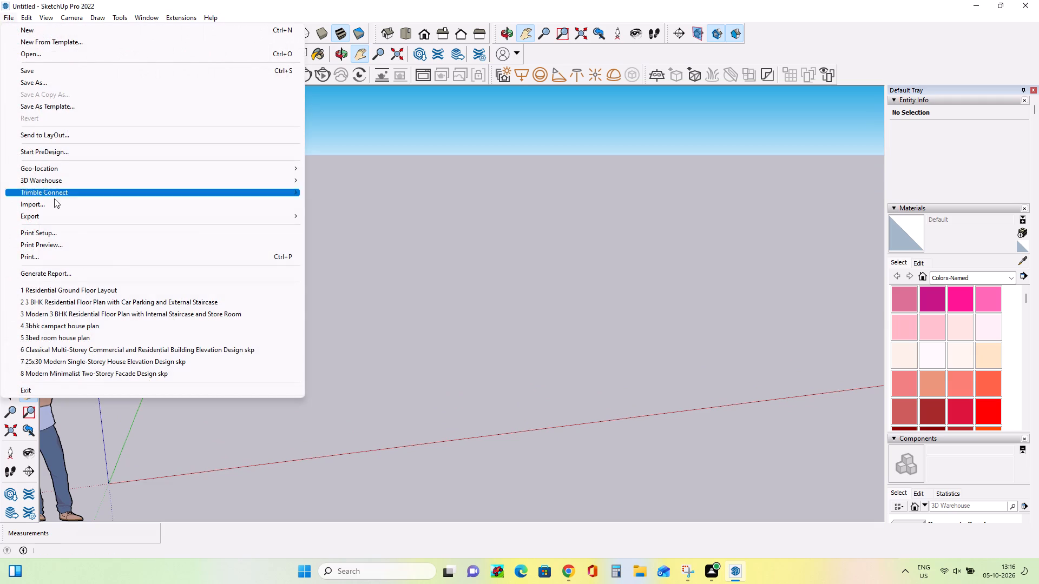
{"action": "left_click", "coordinate": [54, 201]}
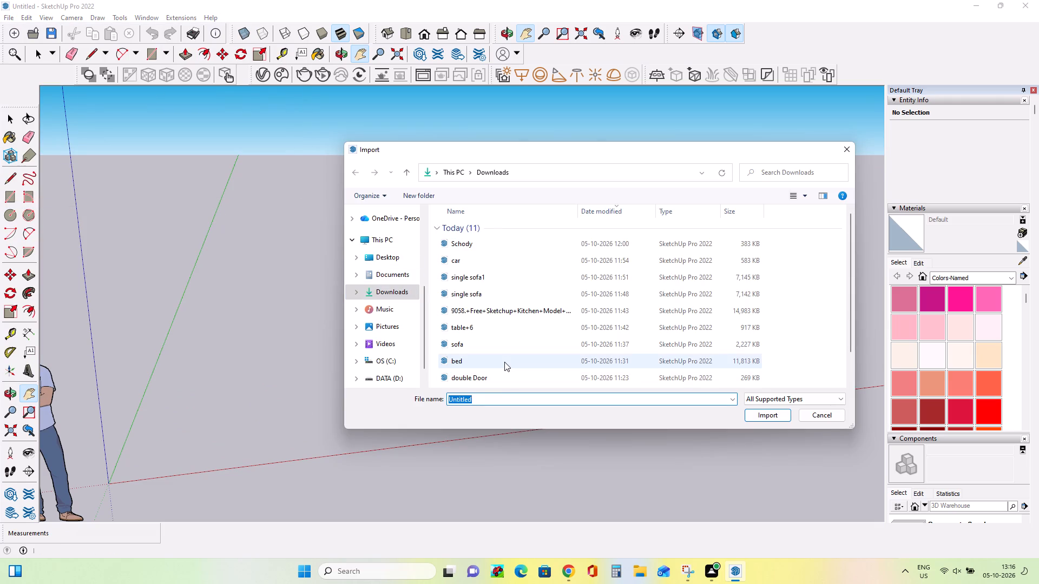
{"action": "scroll", "coordinate": [504, 362], "scroll_direction": "down", "scroll_amount": 5}
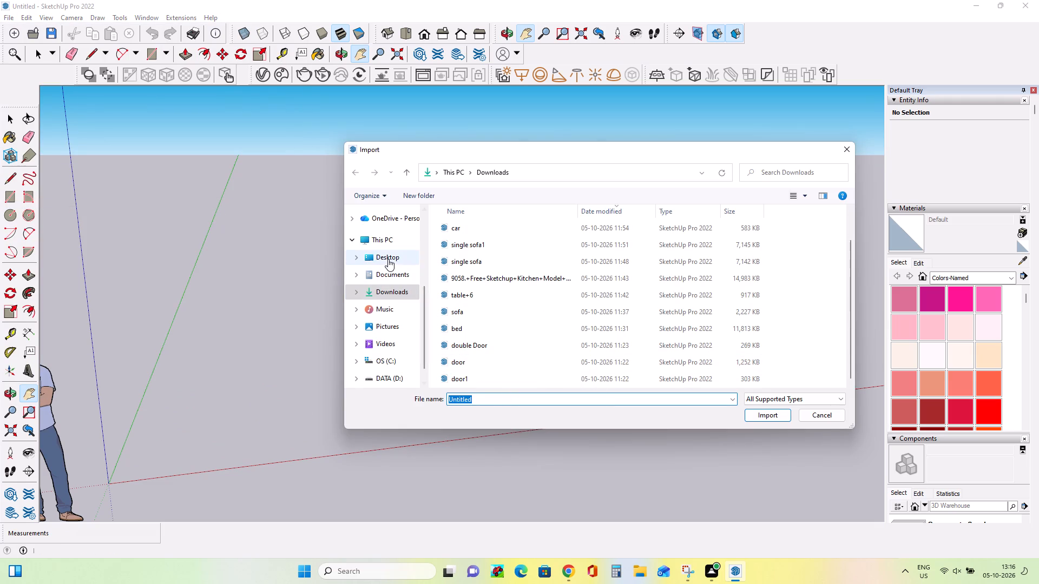
{"action": "left_click", "coordinate": [388, 259]}
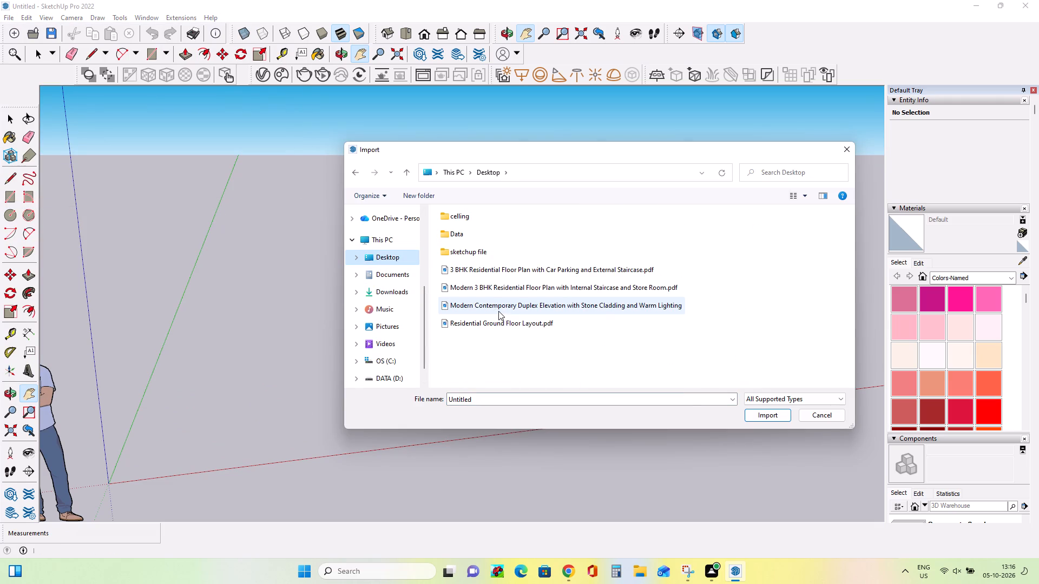
{"action": "left_click", "coordinate": [534, 308]}
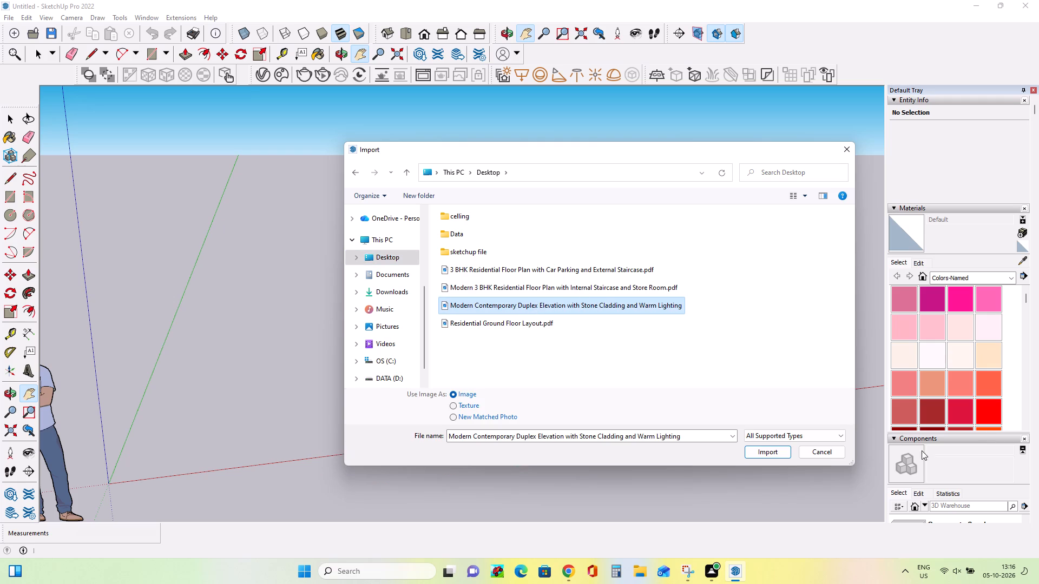
{"action": "left_click", "coordinate": [769, 453]}
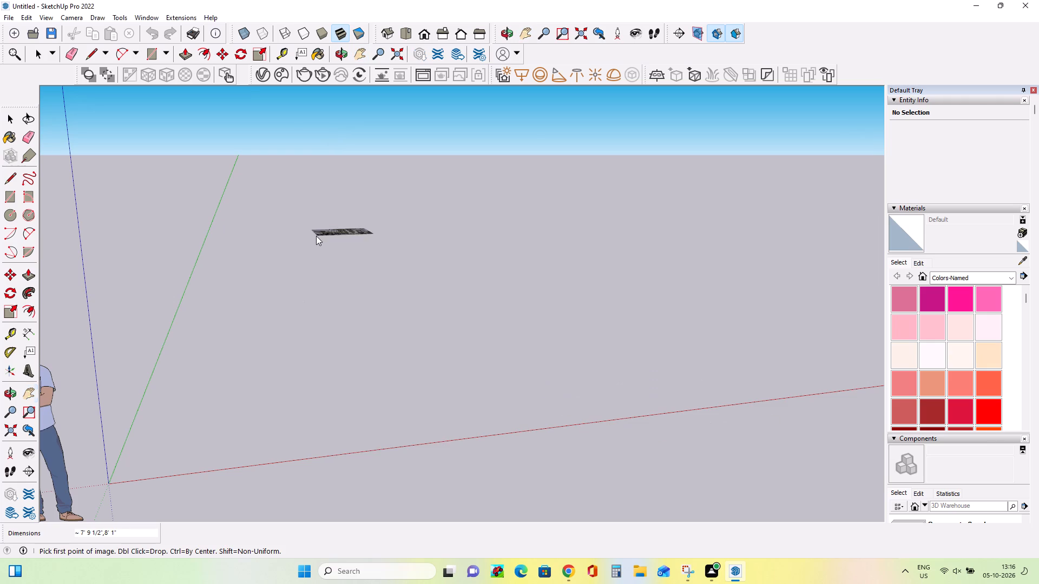
{"action": "left_click", "coordinate": [305, 198]}
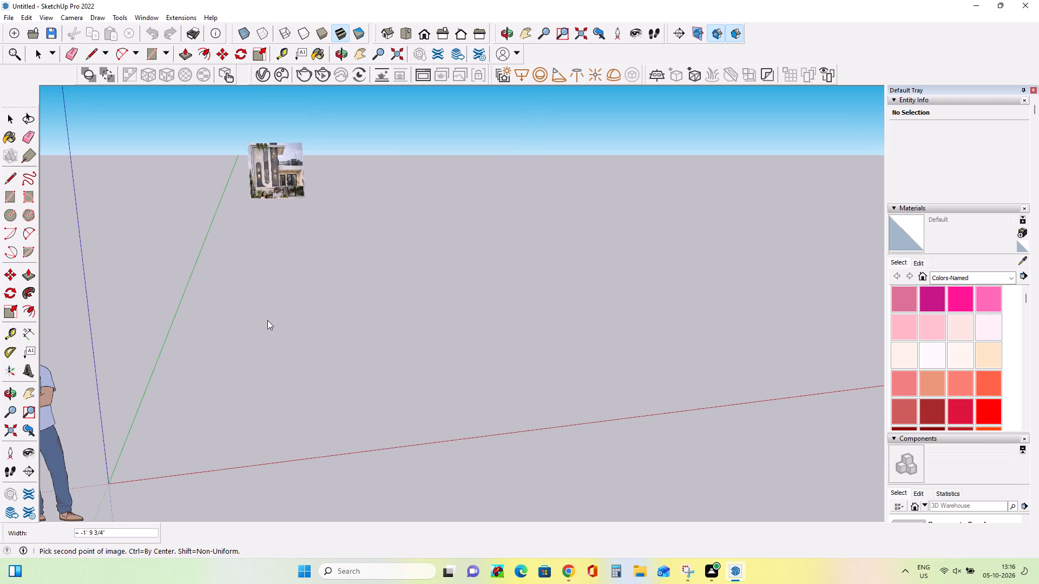
{"action": "left_click", "coordinate": [94, 247]}
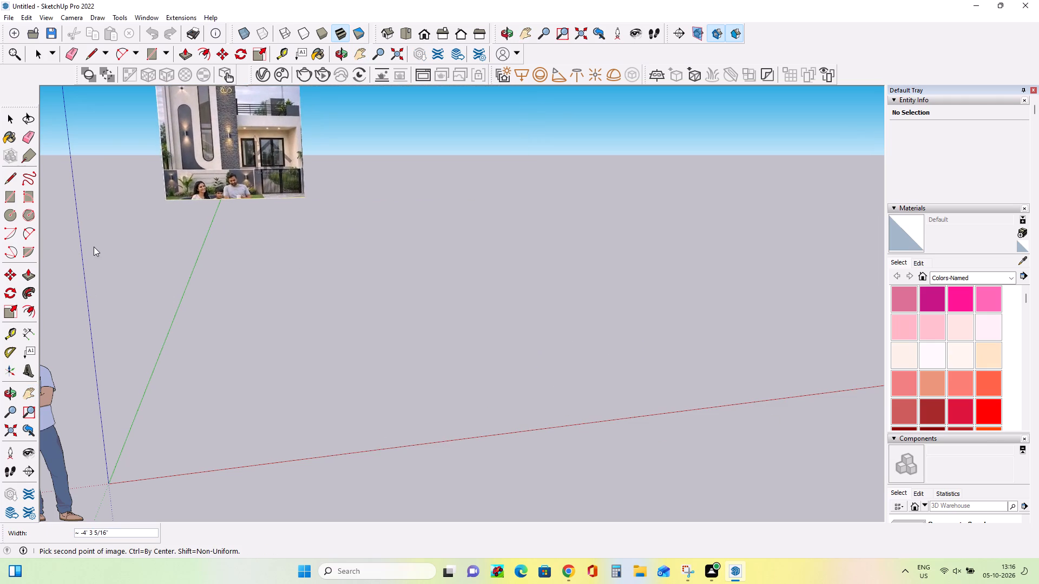
Move the imported elevation image close to the origin, beside the human figure.
{"action": "scroll", "coordinate": [307, 223], "scroll_direction": "down", "scroll_amount": 6}
{"action": "scroll", "coordinate": [307, 223], "scroll_direction": "up", "scroll_amount": 1}
{"action": "scroll", "coordinate": [307, 200], "scroll_direction": "down", "scroll_amount": 4}
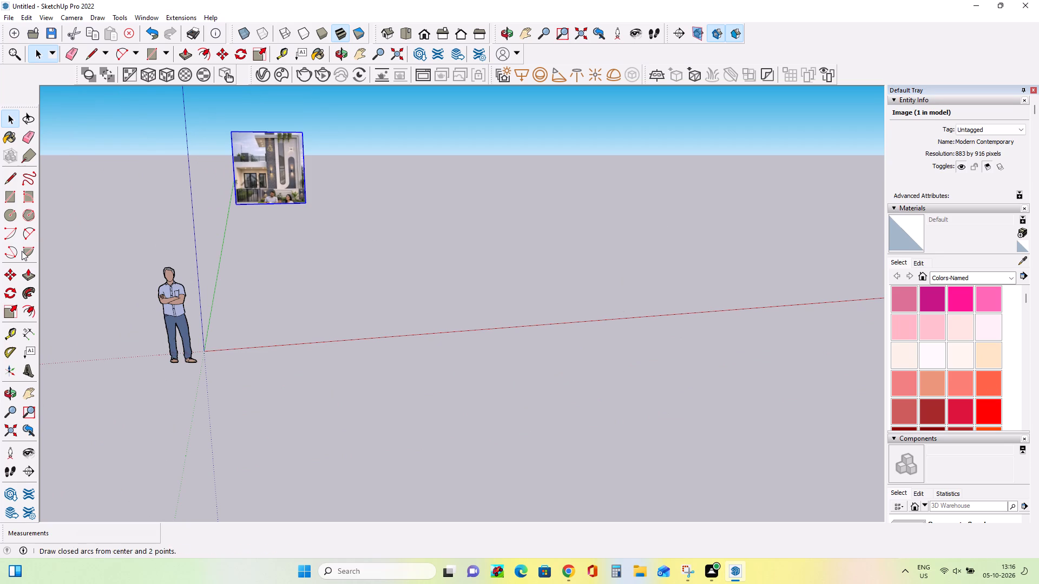
{"action": "left_click", "coordinate": [18, 276]}
{"action": "left_click", "coordinate": [307, 202]}
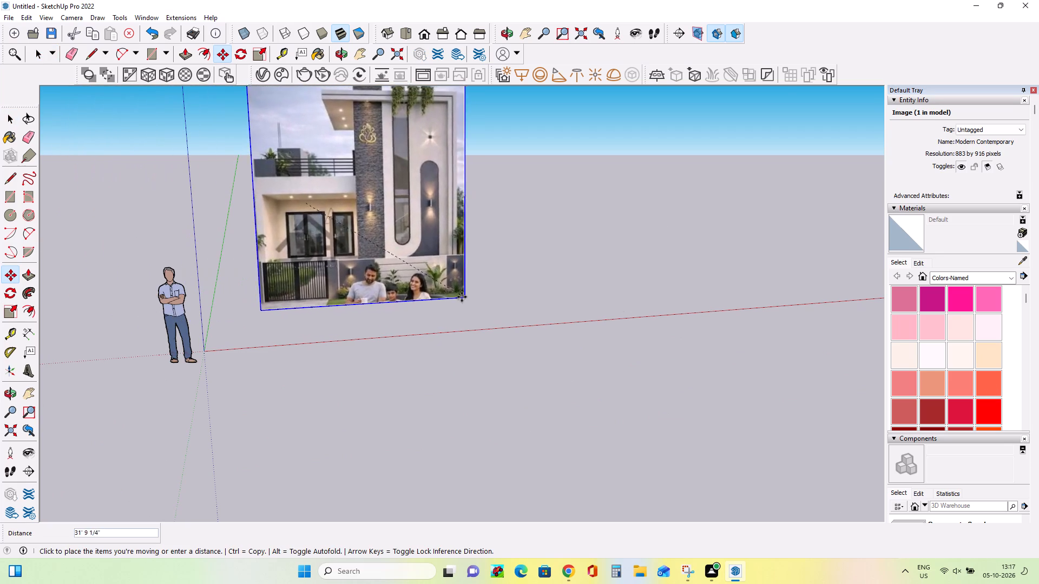
{"action": "left_click", "coordinate": [458, 296]}
{"action": "middle_click_drag", "start_coordinate": [481, 307], "coordinate": [470, 236]}
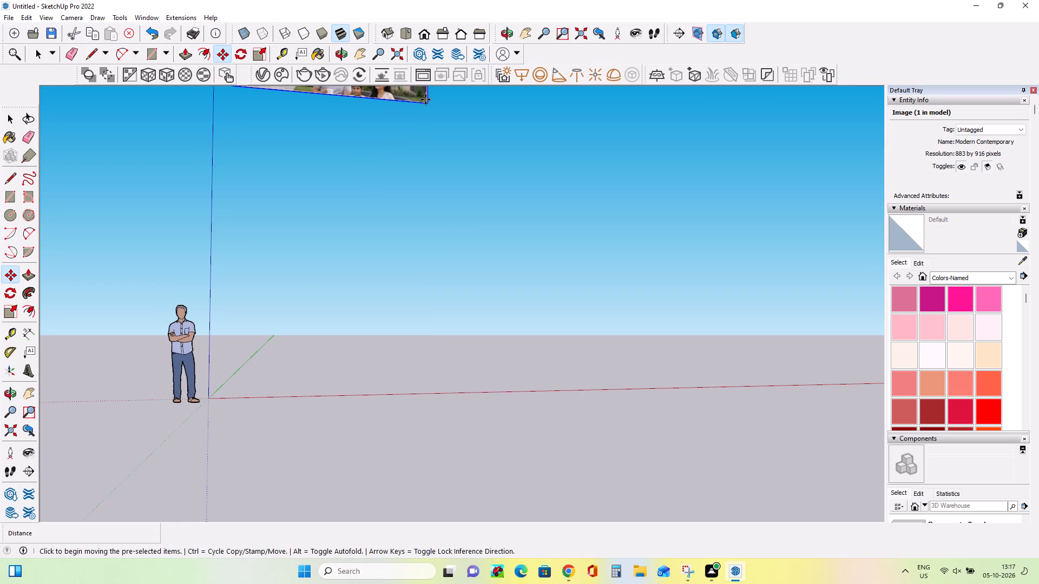
{"action": "left_click_drag", "start_coordinate": [425, 99], "coordinate": [425, 108]}
{"action": "left_click", "coordinate": [432, 388]}
{"action": "left_click_drag", "start_coordinate": [432, 385], "coordinate": [437, 371]}
{"action": "left_click", "coordinate": [449, 323]}
{"action": "scroll", "coordinate": [492, 291], "scroll_direction": "up", "scroll_amount": 4}
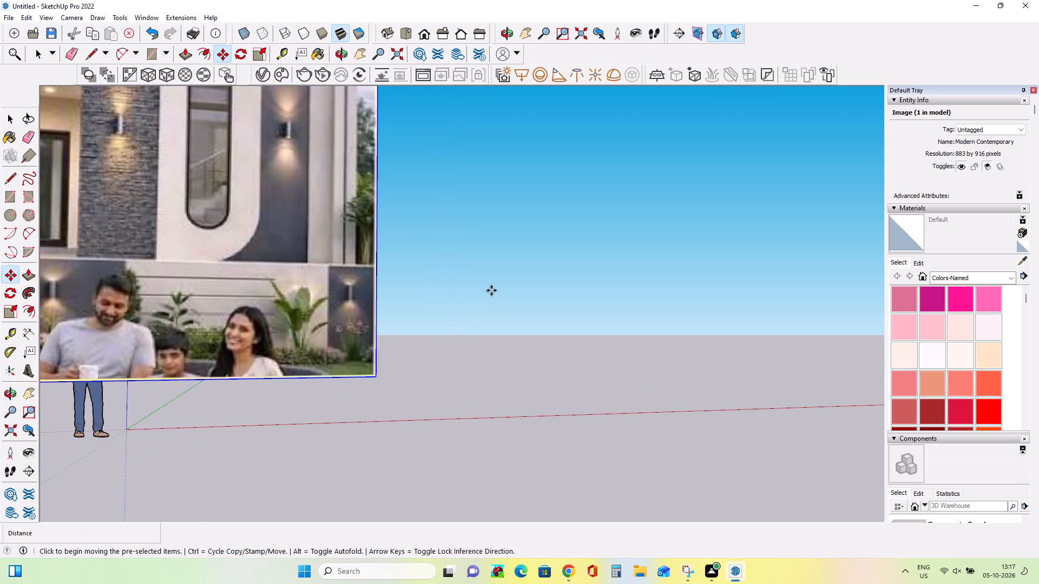
{"action": "scroll", "coordinate": [491, 290], "scroll_direction": "down", "scroll_amount": 7}
{"action": "scroll", "coordinate": [491, 290], "scroll_direction": "up", "scroll_amount": 1}
{"action": "left_click", "coordinate": [310, 316]}
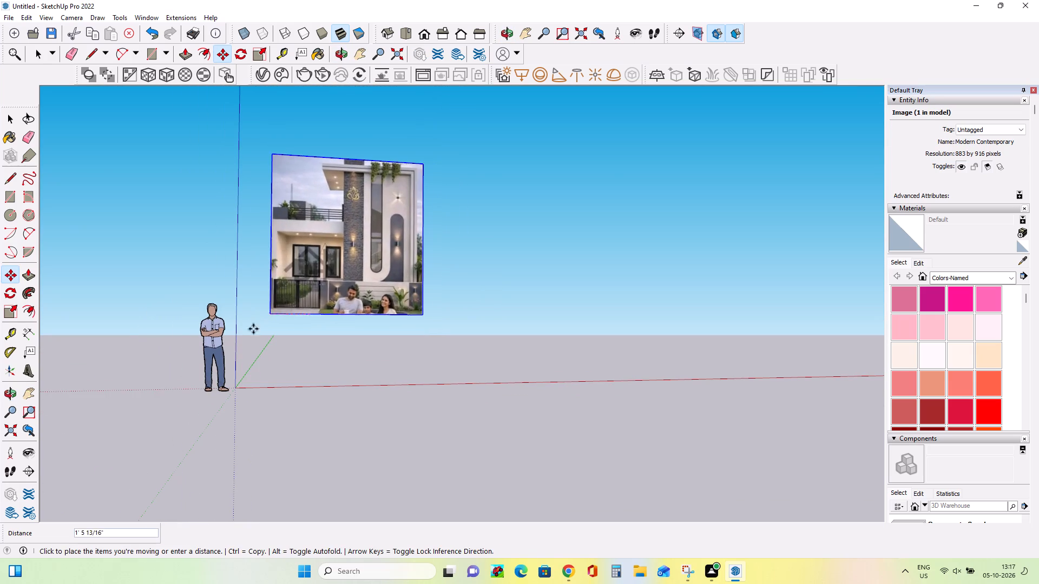
{"action": "left_click", "coordinate": [259, 378]}
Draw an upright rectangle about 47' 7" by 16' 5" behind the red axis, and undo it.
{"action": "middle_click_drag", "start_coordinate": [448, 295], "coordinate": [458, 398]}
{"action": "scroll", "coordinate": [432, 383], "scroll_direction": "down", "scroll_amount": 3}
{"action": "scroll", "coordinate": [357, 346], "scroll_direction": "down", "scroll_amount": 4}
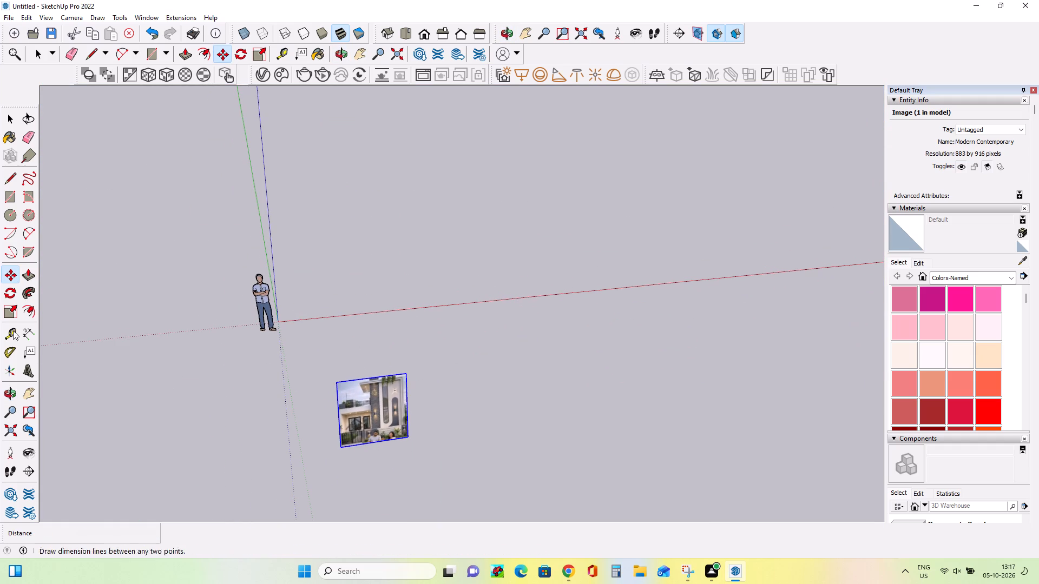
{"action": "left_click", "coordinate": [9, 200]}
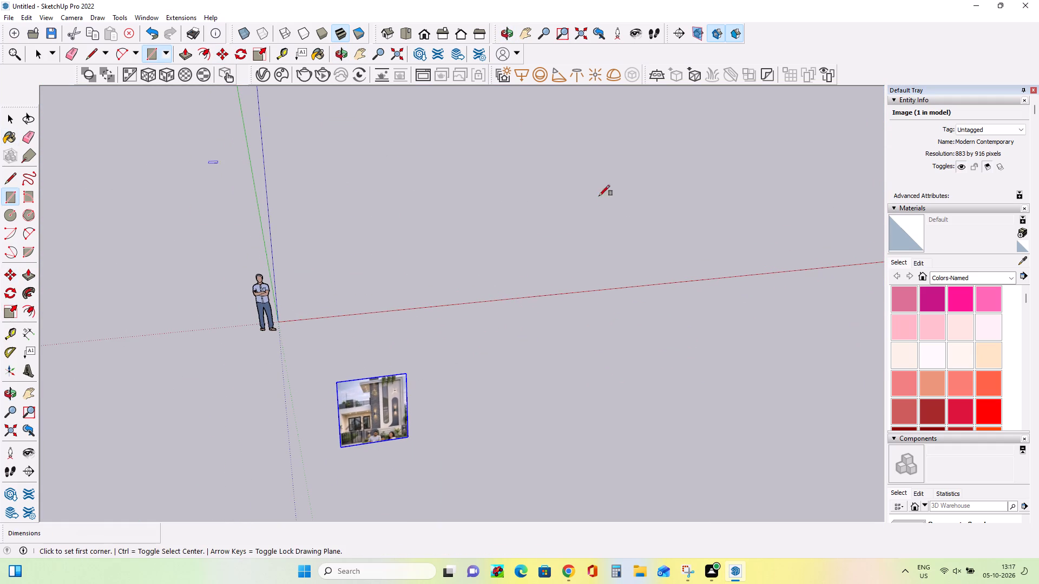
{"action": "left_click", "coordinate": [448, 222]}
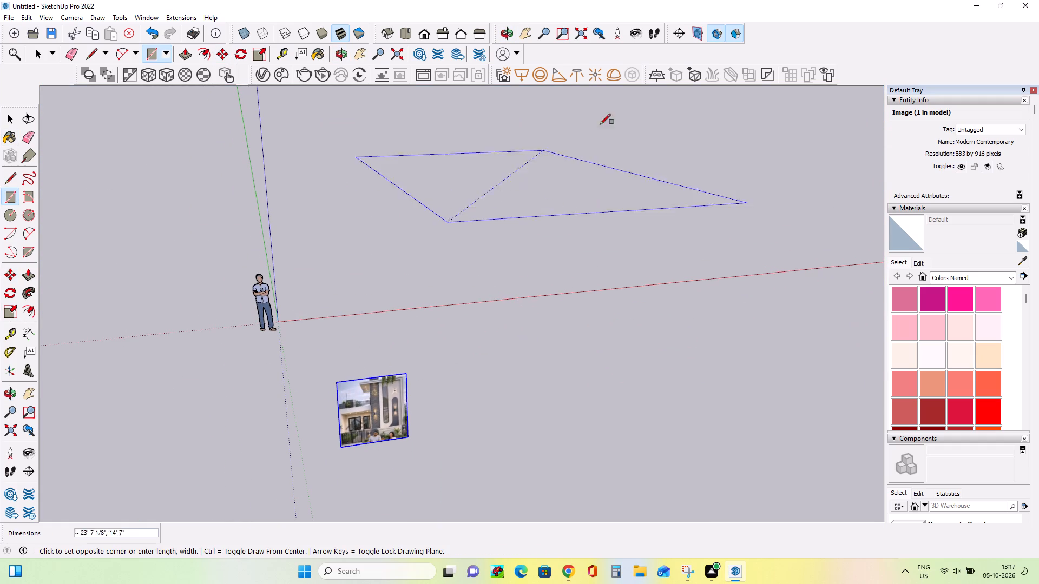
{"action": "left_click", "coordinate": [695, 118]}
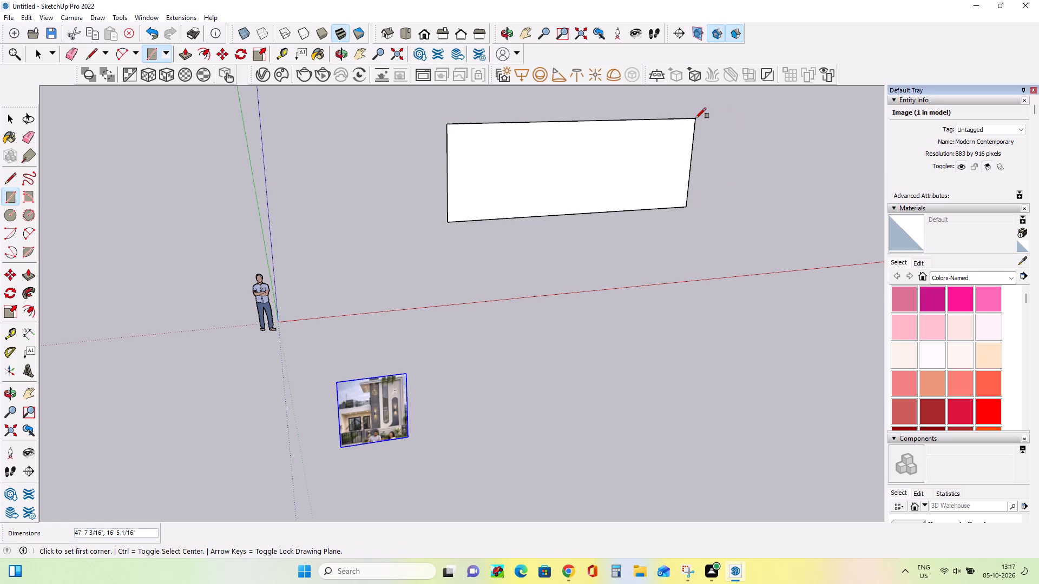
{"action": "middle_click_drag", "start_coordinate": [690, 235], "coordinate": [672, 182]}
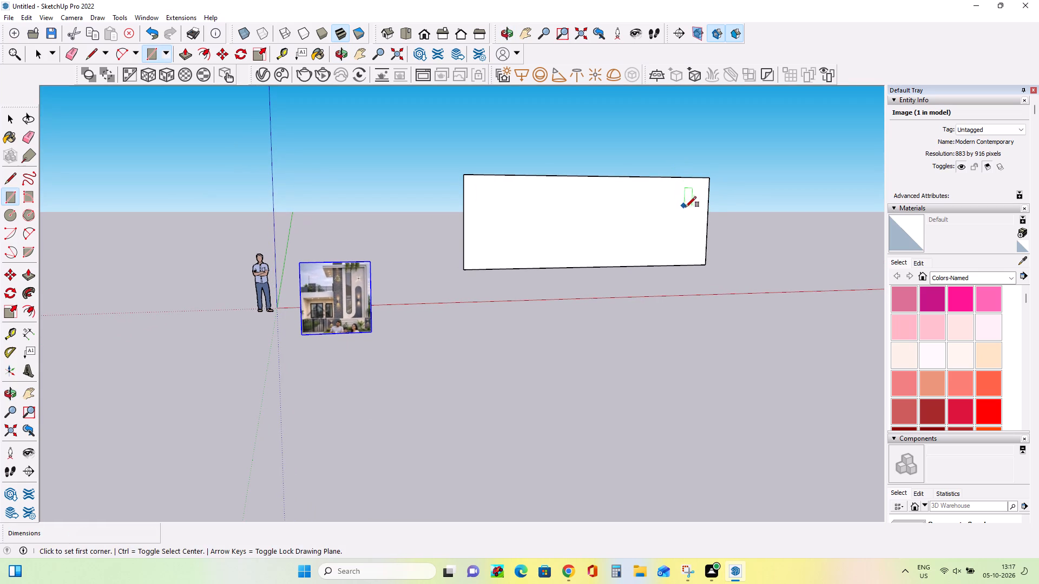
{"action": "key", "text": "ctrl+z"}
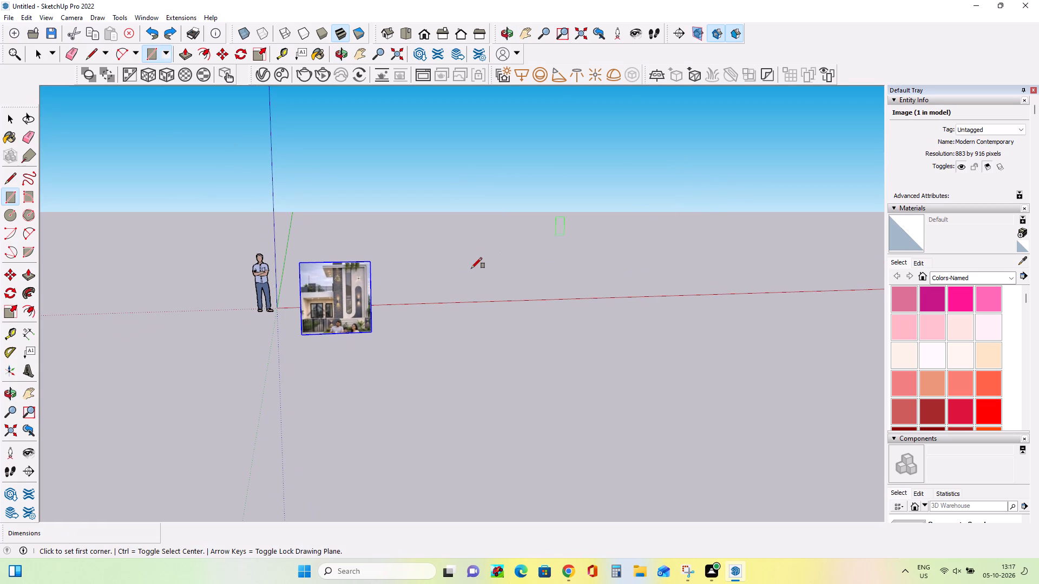
Draw a large rectangle about 190' 5" by 119' 3" flat on the ground behind the red axis.
{"action": "middle_click_drag", "start_coordinate": [476, 289], "coordinate": [496, 370]}
{"action": "scroll", "coordinate": [496, 370], "scroll_direction": "down", "scroll_amount": 4}
{"action": "scroll", "coordinate": [505, 83], "scroll_direction": "up", "scroll_amount": 1}
{"action": "scroll", "coordinate": [504, 87], "scroll_direction": "down", "scroll_amount": 4}
{"action": "scroll", "coordinate": [516, 135], "scroll_direction": "down", "scroll_amount": 2}
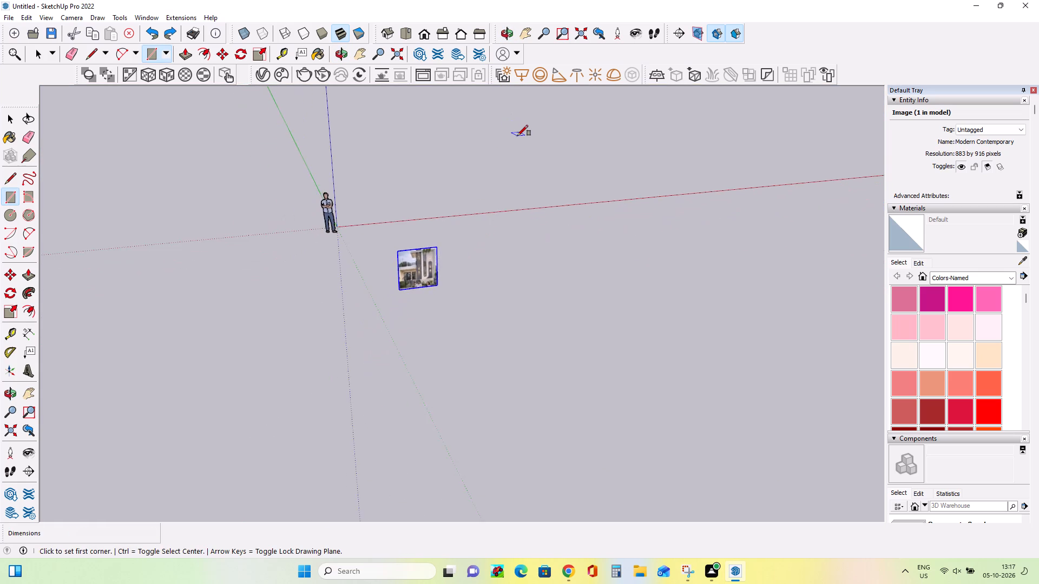
{"action": "scroll", "coordinate": [518, 136], "scroll_direction": "down", "scroll_amount": 5}
{"action": "left_click", "coordinate": [25, 396]}
{"action": "left_click_drag", "start_coordinate": [366, 300], "coordinate": [245, 401]}
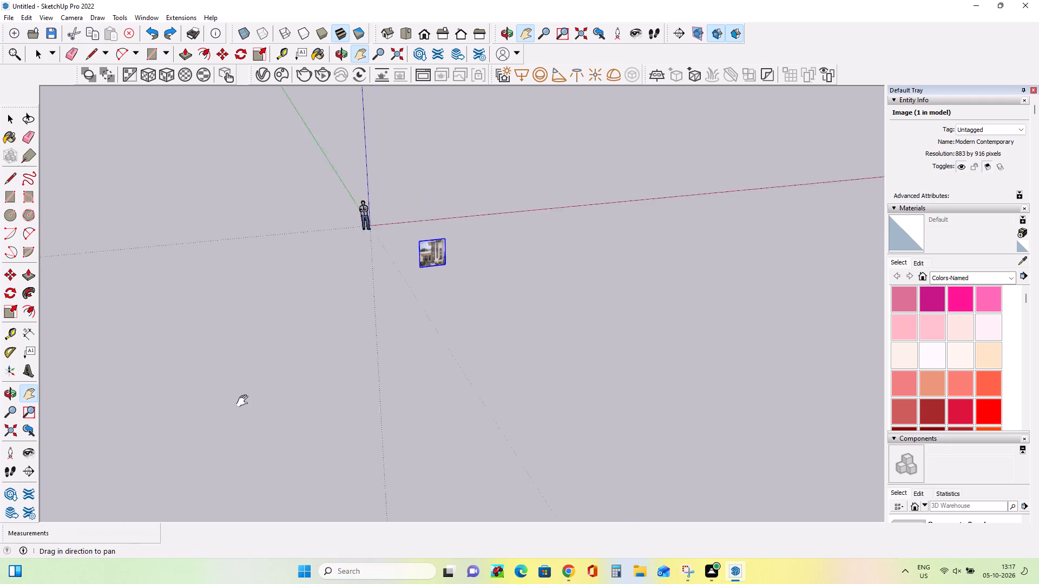
{"action": "left_click_drag", "start_coordinate": [245, 401], "coordinate": [144, 455]}
{"action": "left_click_drag", "start_coordinate": [135, 461], "coordinate": [110, 476]}
{"action": "left_click", "coordinate": [110, 476]}
{"action": "middle_click_drag", "start_coordinate": [565, 349], "coordinate": [539, 354]}
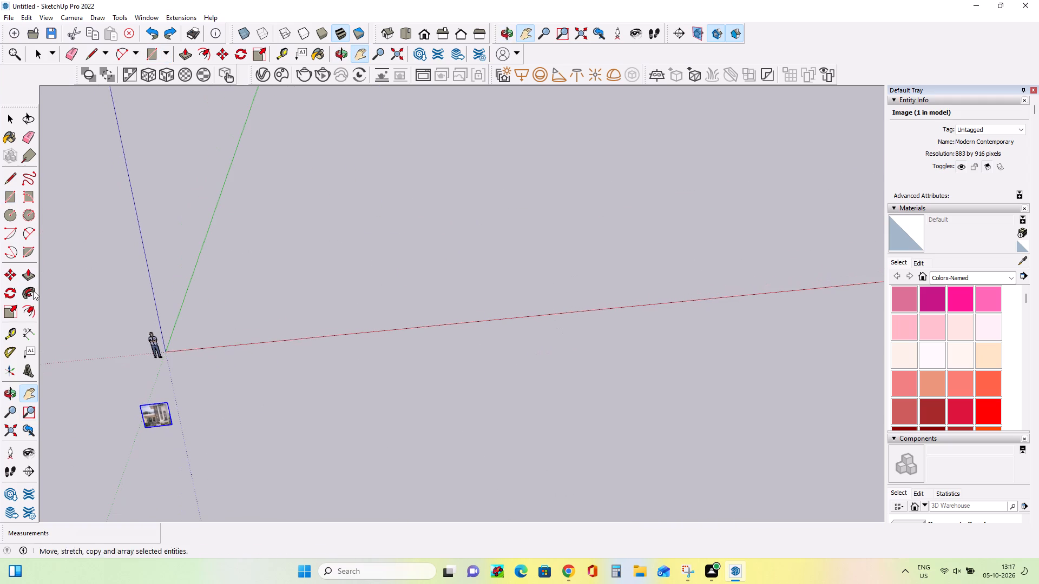
{"action": "left_click", "coordinate": [7, 192]}
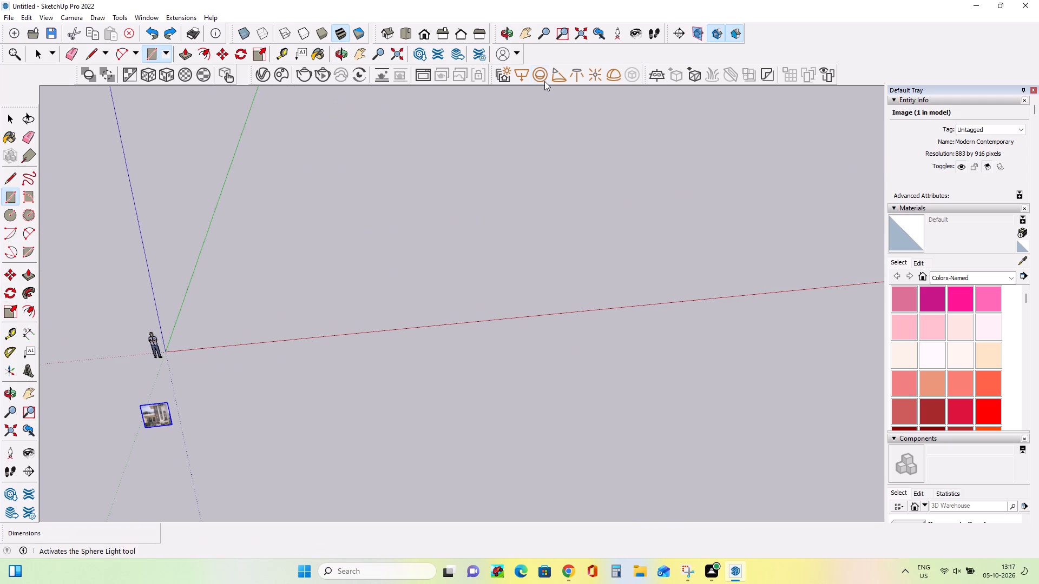
{"action": "left_click", "coordinate": [362, 130]}
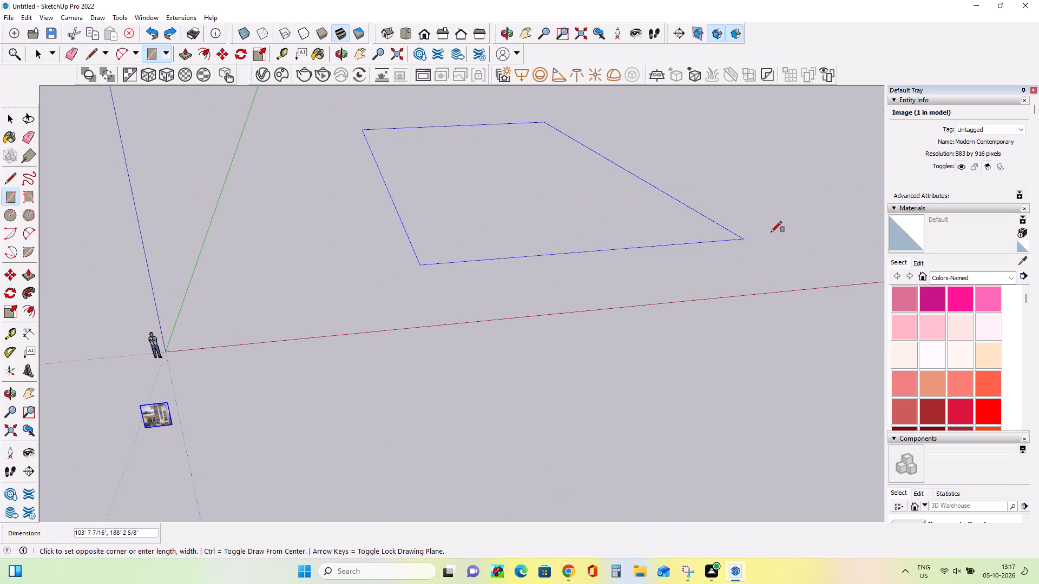
{"action": "left_click", "coordinate": [847, 168]}
Move the elevation image about 185' to sit just outside the ground rectangle's short edge nearest the green axis.
{"action": "middle_click_drag", "start_coordinate": [683, 249], "coordinate": [624, 262]}
{"action": "scroll", "coordinate": [623, 262], "scroll_direction": "down", "scroll_amount": 2}
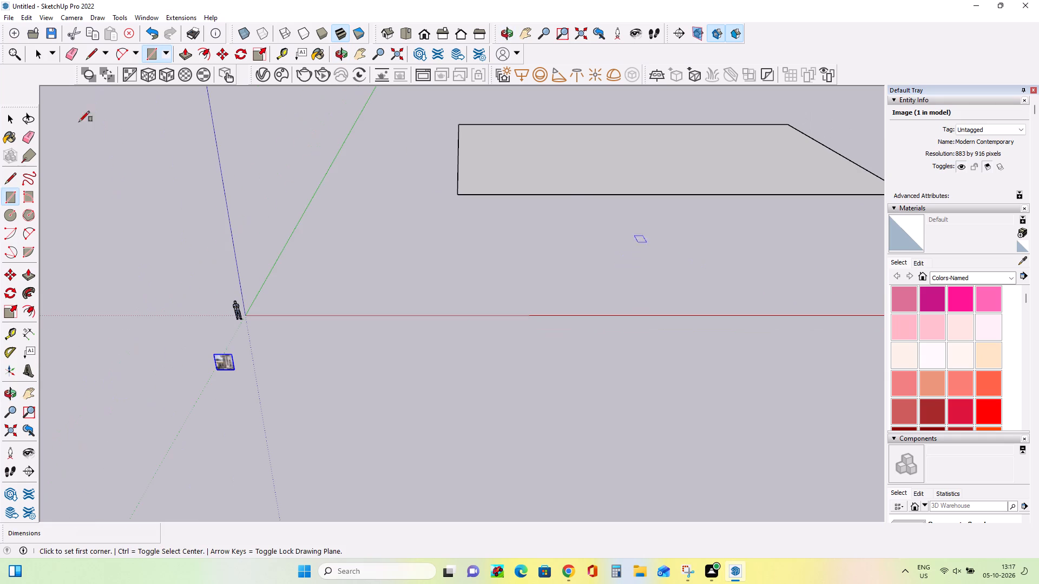
{"action": "left_click", "coordinate": [8, 273]}
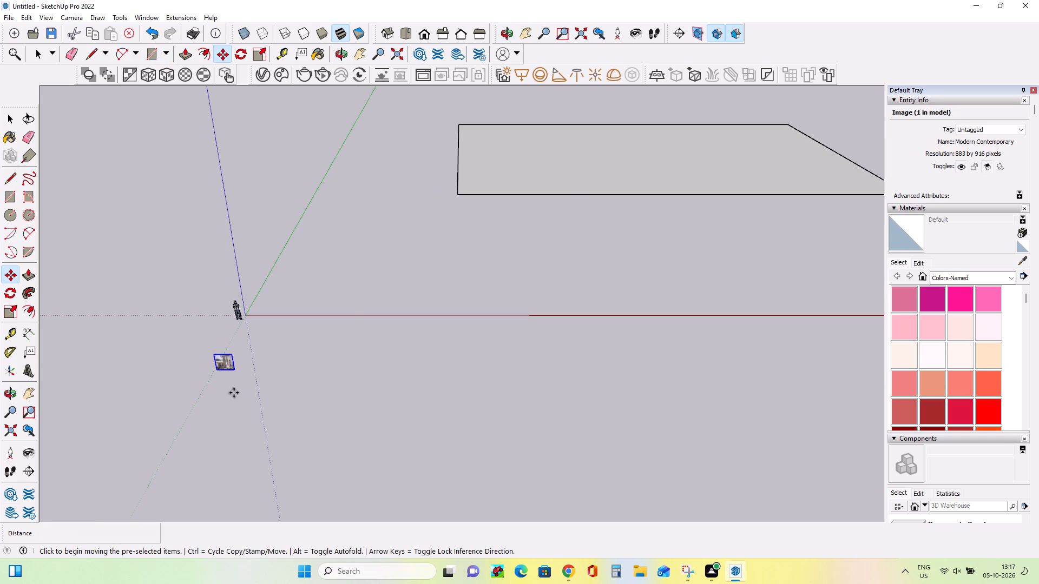
{"action": "left_click", "coordinate": [236, 371]}
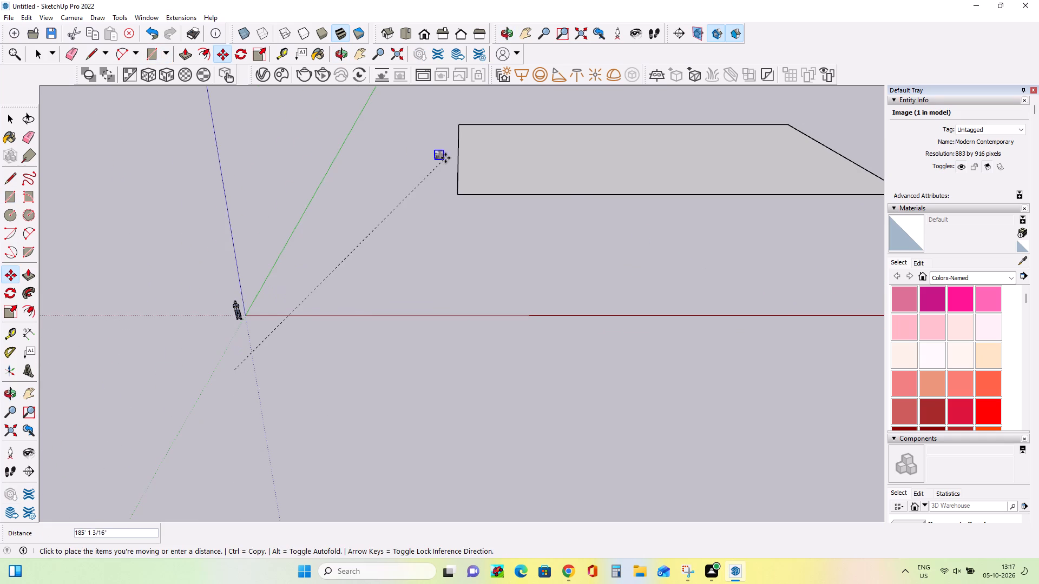
{"action": "left_click", "coordinate": [452, 156]}
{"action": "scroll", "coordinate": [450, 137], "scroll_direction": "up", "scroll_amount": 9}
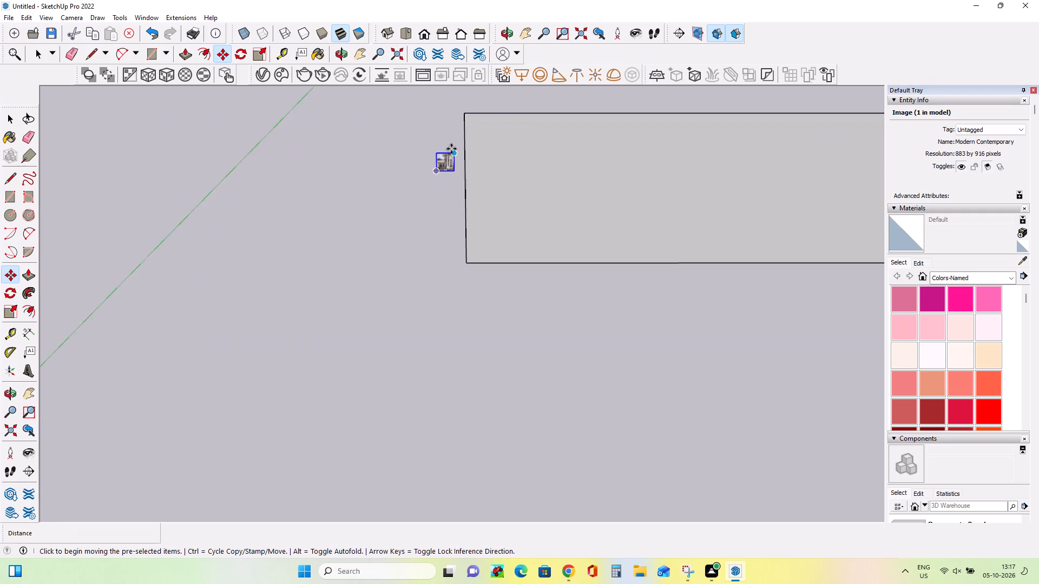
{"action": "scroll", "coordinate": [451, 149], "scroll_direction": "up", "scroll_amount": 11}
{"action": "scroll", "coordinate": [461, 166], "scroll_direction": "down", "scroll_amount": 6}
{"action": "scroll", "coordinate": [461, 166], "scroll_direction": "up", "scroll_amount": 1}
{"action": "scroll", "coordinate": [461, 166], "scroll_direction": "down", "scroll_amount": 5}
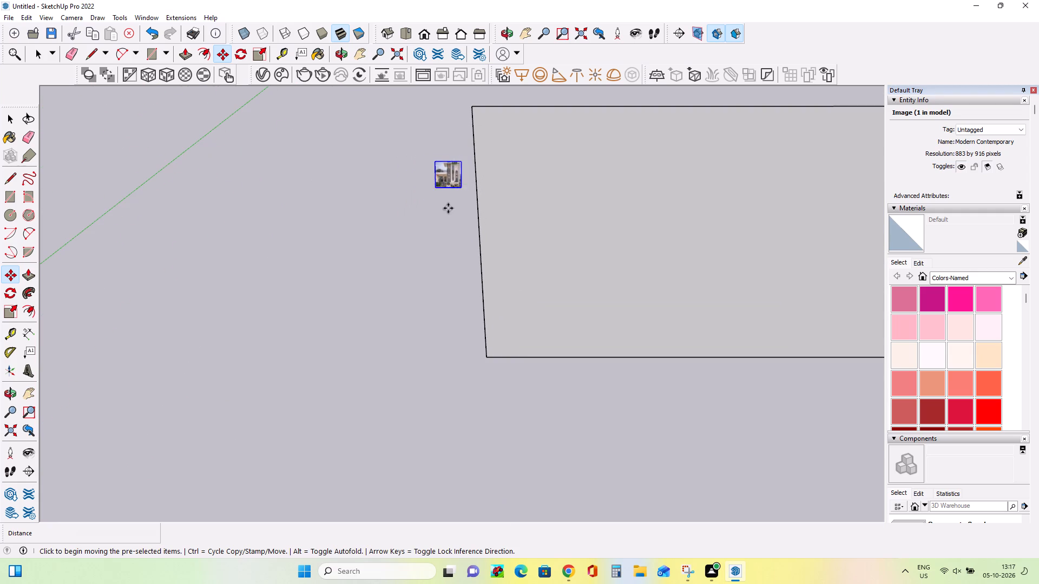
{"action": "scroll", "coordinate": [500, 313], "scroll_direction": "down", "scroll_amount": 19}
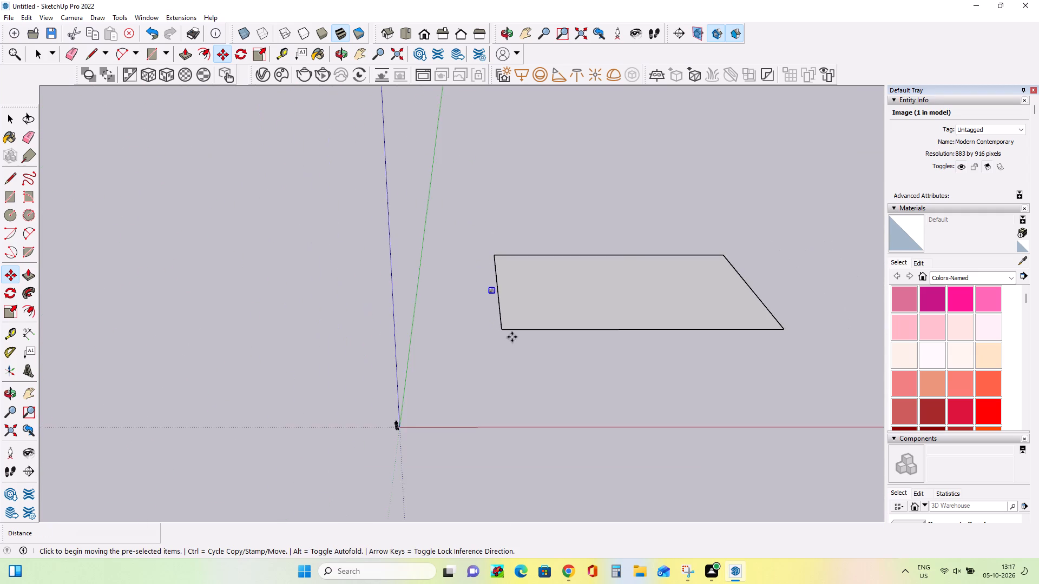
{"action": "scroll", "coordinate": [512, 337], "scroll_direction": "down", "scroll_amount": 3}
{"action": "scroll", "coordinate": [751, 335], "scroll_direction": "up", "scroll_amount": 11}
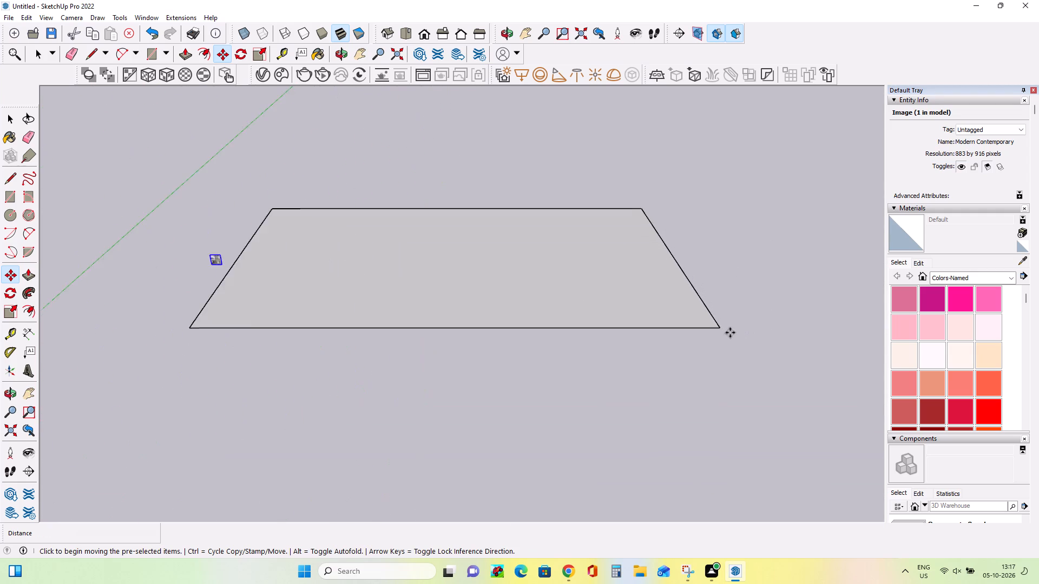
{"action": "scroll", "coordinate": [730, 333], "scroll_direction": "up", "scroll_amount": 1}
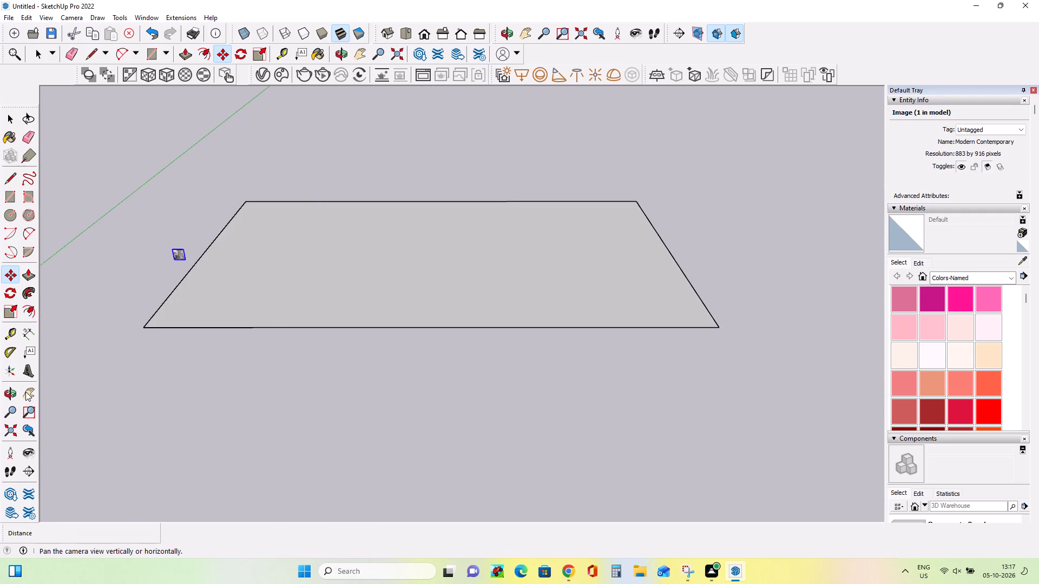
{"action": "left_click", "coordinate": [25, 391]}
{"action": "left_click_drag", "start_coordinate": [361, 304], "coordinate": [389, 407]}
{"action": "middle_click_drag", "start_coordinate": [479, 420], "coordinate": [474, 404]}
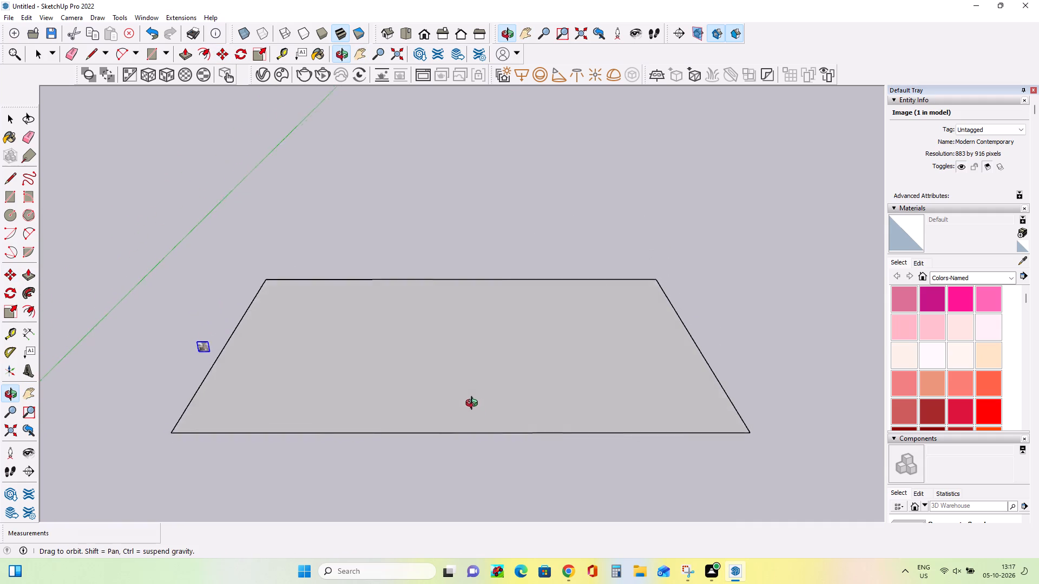
Scale the elevation image up, its height by a factor of 14.00 and its width by about 12.87.
{"action": "middle_click_drag", "start_coordinate": [474, 404], "coordinate": [476, 403]}
{"action": "middle_click_drag", "start_coordinate": [359, 395], "coordinate": [362, 410]}
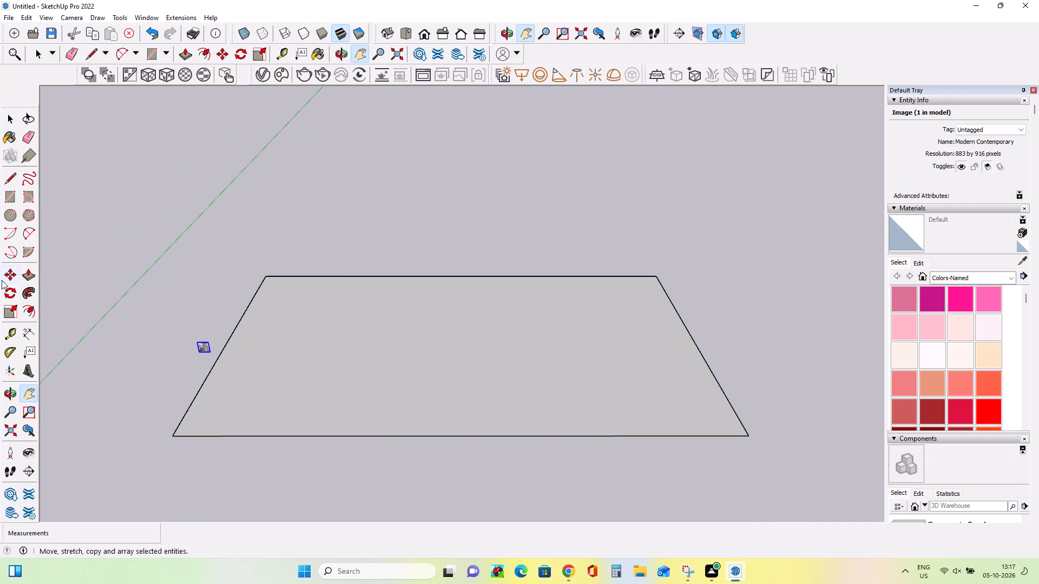
{"action": "left_click", "coordinate": [2, 277]}
{"action": "left_click", "coordinate": [5, 318]}
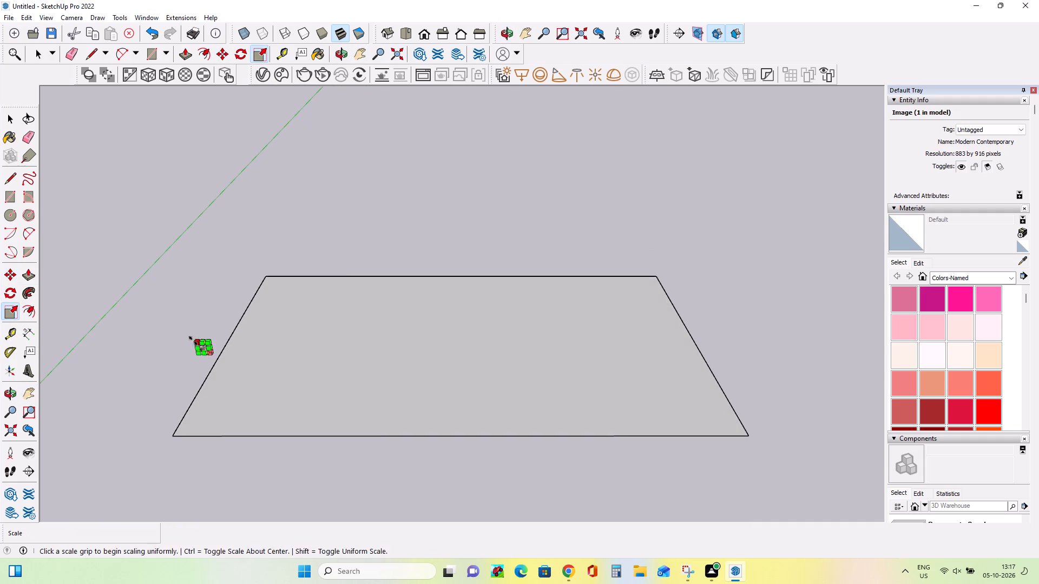
{"action": "left_click", "coordinate": [201, 341]}
{"action": "left_click", "coordinate": [188, 197]}
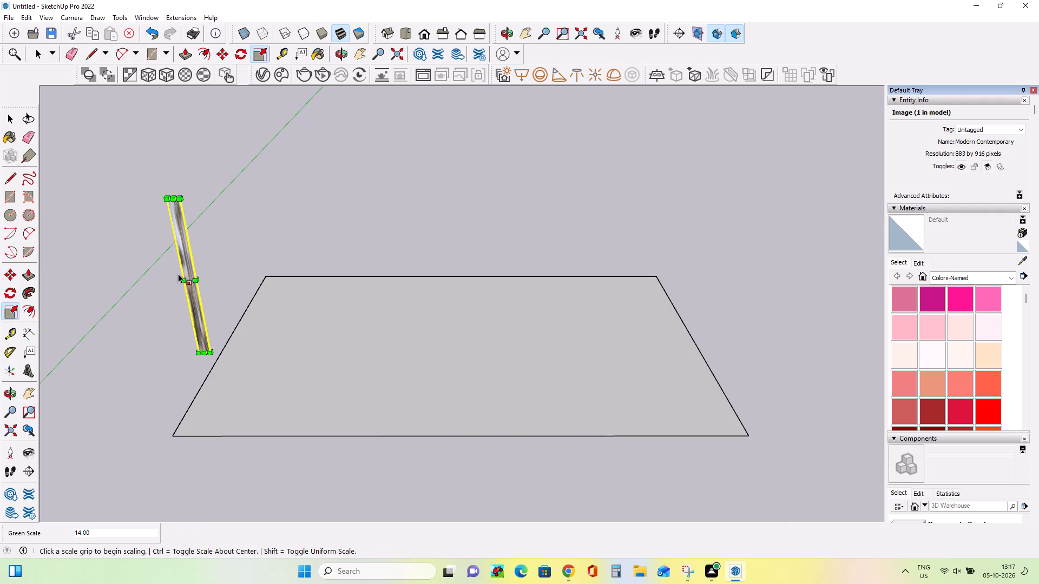
{"action": "left_click", "coordinate": [178, 275]}
{"action": "left_click", "coordinate": [179, 280]}
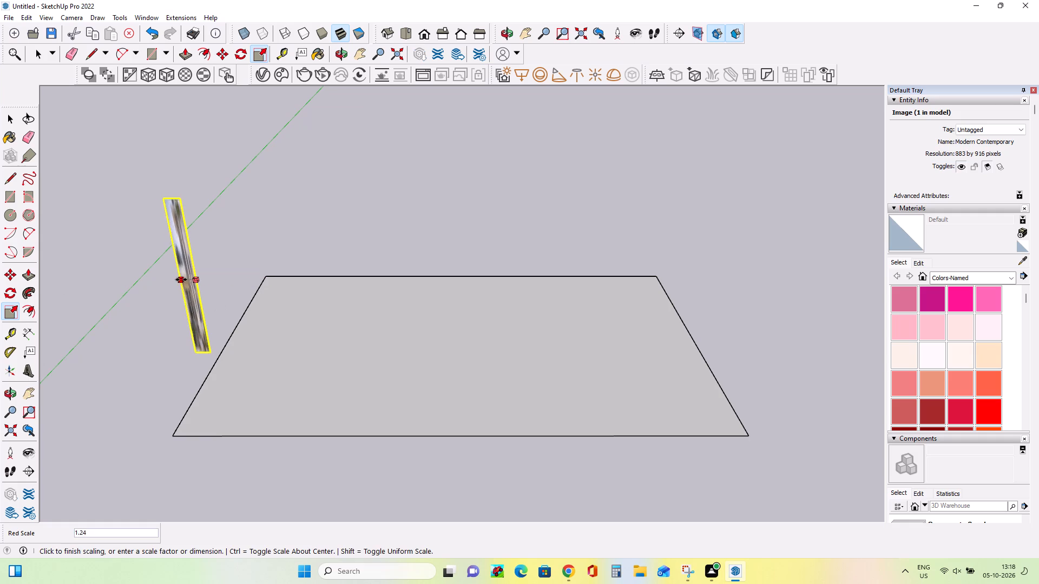
{"action": "left_click", "coordinate": [54, 308]}
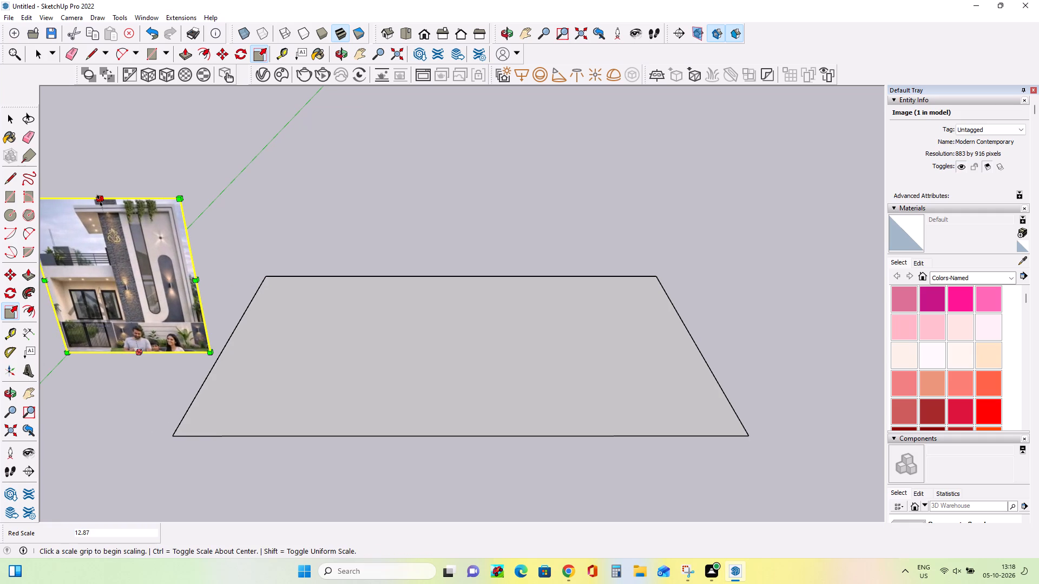
Stretch the elevation image's height by about 1.50 from its top edge, plus about 1.18 from its bottom edge.
{"action": "left_click", "coordinate": [100, 201]}
{"action": "left_click", "coordinate": [148, 105]}
{"action": "left_click", "coordinate": [139, 352]}
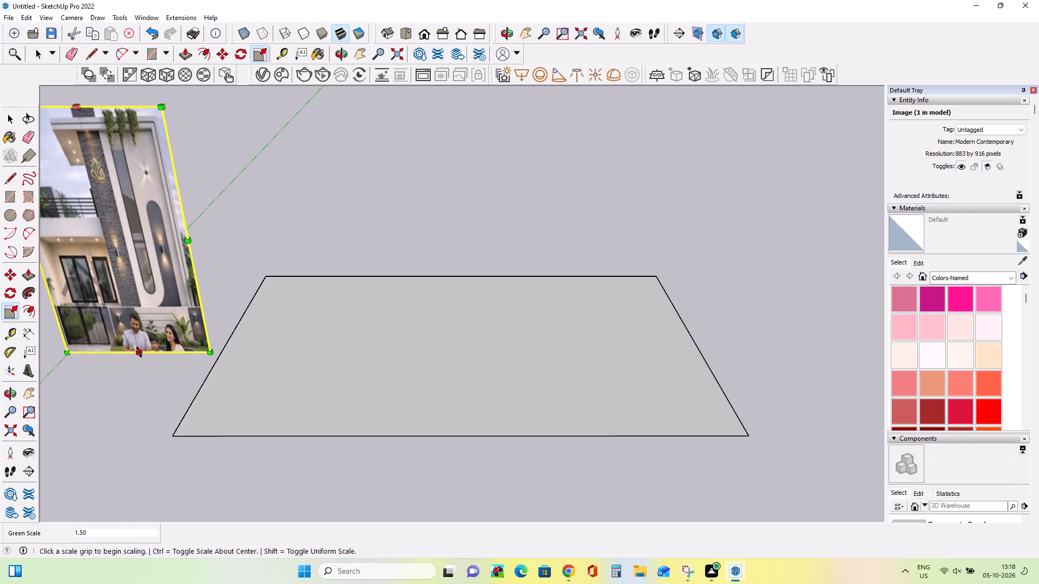
{"action": "left_click", "coordinate": [119, 388]}
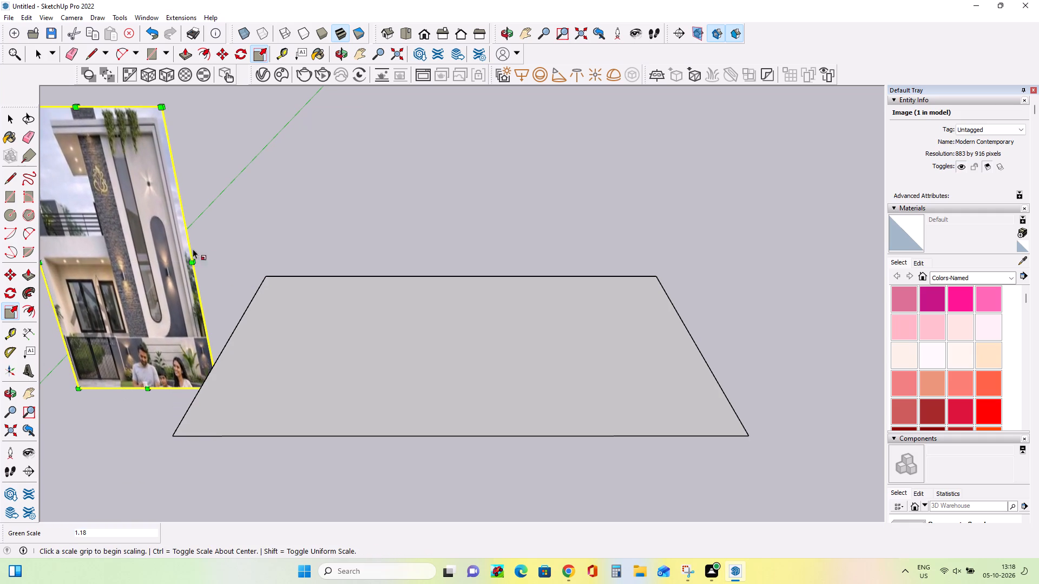
{"action": "left_click", "coordinate": [190, 259]}
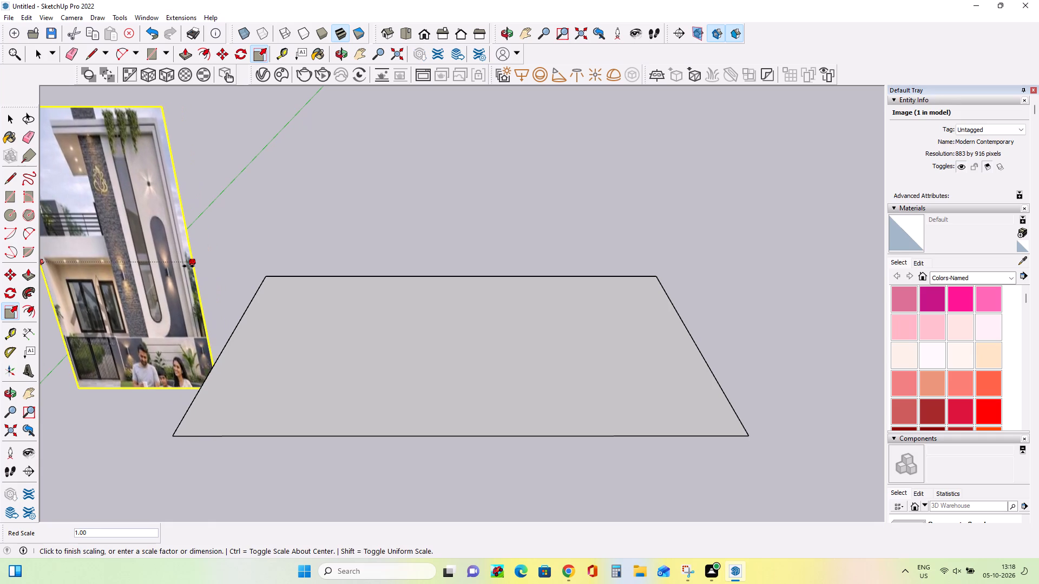
{"action": "left_click", "coordinate": [188, 266]}
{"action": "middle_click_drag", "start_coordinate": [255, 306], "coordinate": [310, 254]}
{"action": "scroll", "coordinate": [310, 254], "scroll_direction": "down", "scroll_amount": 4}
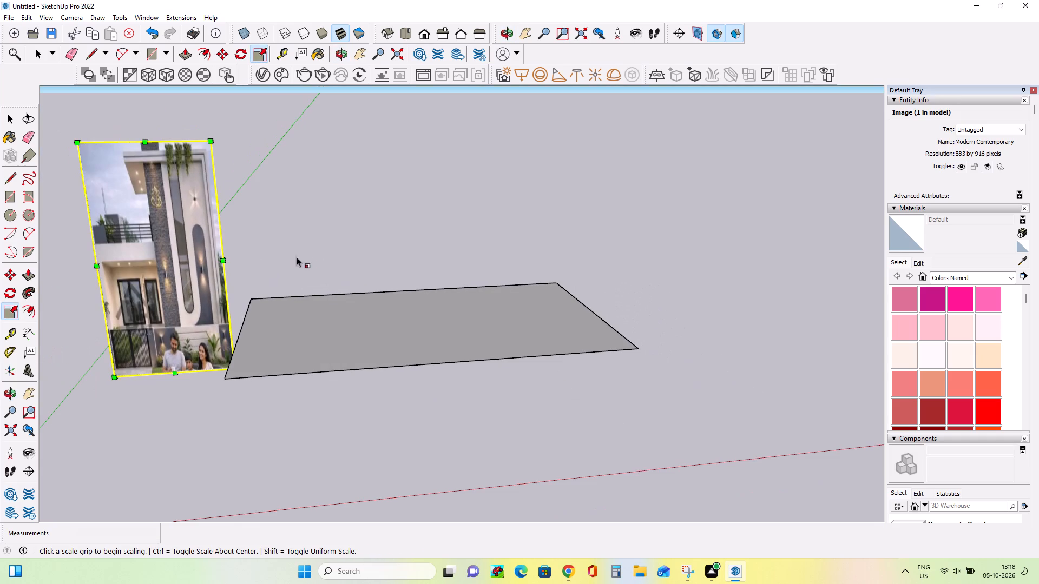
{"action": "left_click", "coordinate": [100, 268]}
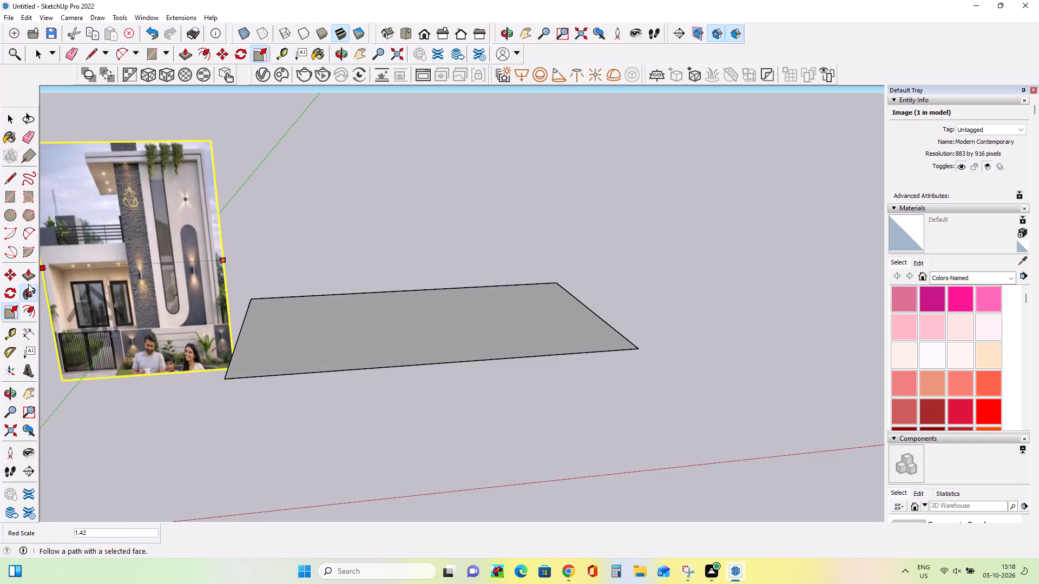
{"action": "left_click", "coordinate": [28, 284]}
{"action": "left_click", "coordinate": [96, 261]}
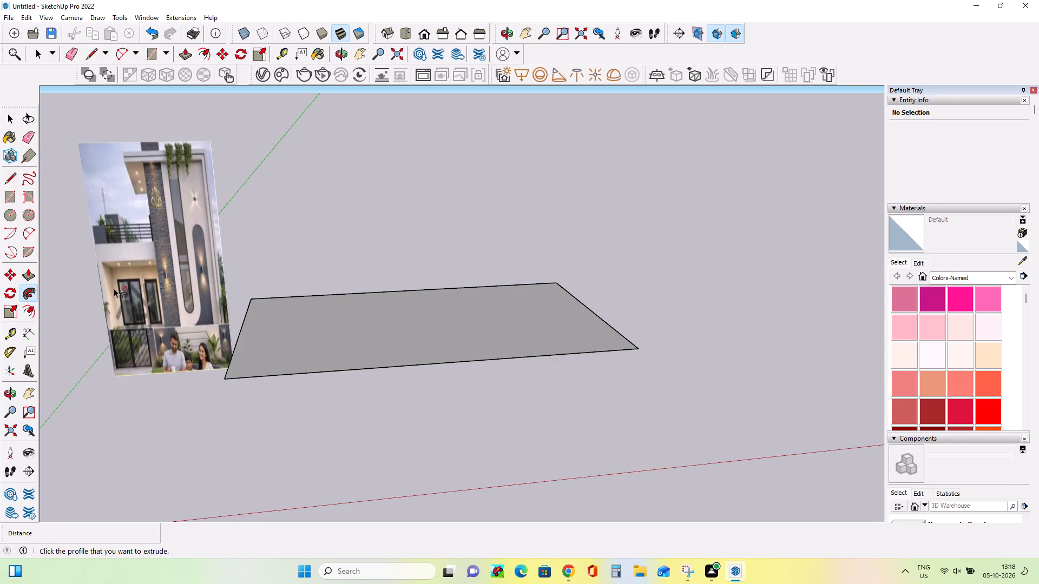
Widen the elevation image with Scale, stretching its outer side edge away from the ground rectangle to restore natural facade proportions.
{"action": "left_click", "coordinate": [12, 308]}
{"action": "left_click", "coordinate": [10, 310]}
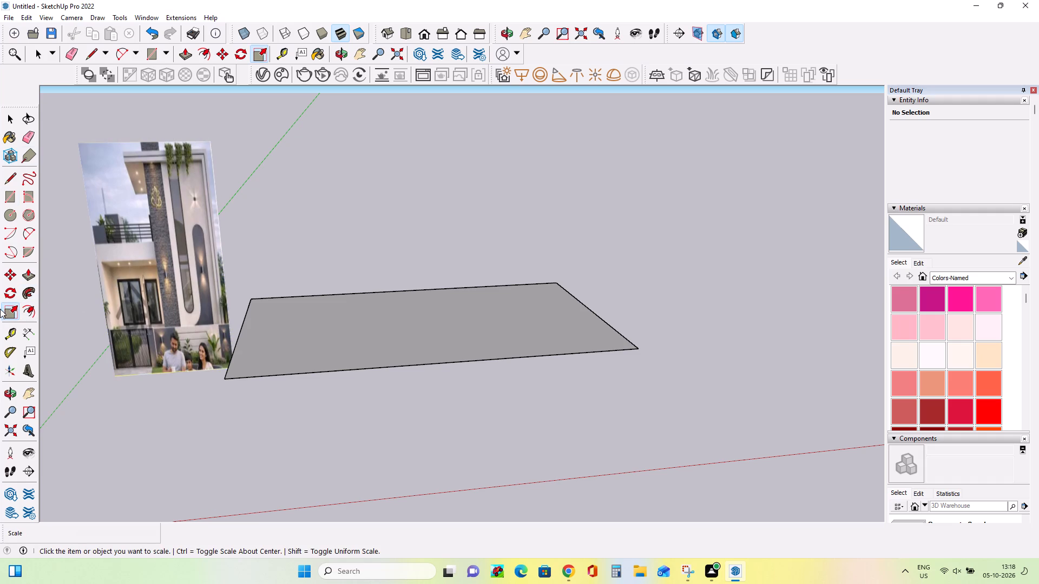
{"action": "left_click", "coordinate": [12, 310]}
{"action": "left_click", "coordinate": [169, 177]}
{"action": "left_click", "coordinate": [96, 267]}
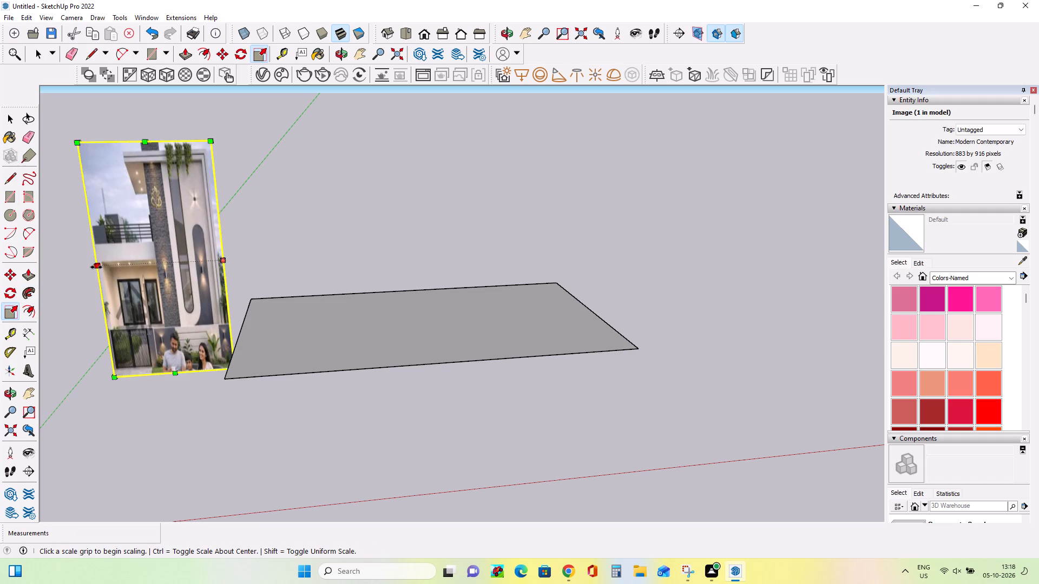
{"action": "left_click", "coordinate": [42, 283]}
Move the elevation image slightly toward the red axis, roughly level with the ground rectangle's front corner.
{"action": "middle_click_drag", "start_coordinate": [213, 313], "coordinate": [203, 301]}
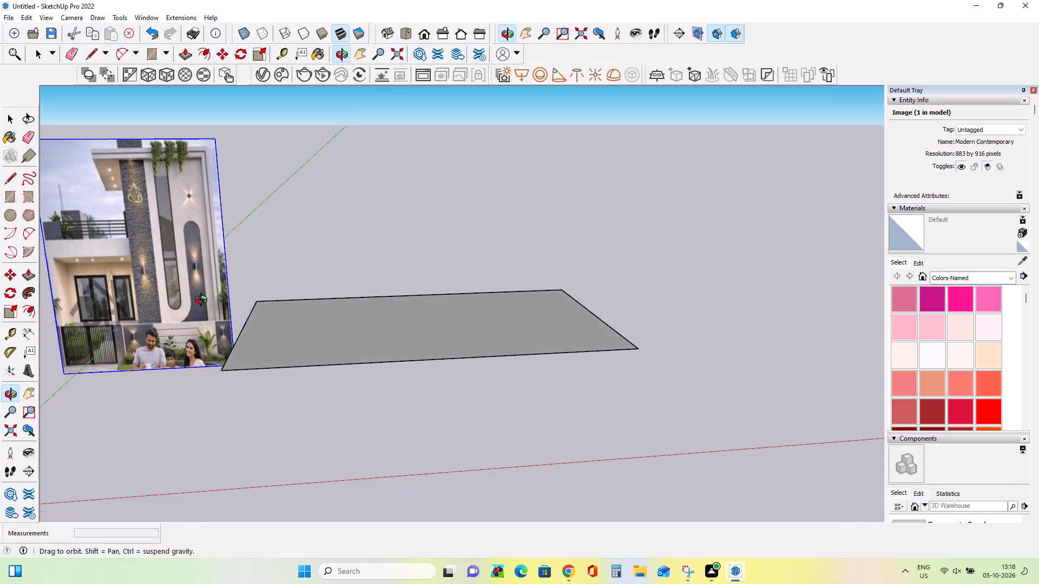
{"action": "middle_click_drag", "start_coordinate": [203, 301], "coordinate": [207, 284]}
{"action": "scroll", "coordinate": [364, 305], "scroll_direction": "down", "scroll_amount": 3}
{"action": "middle_click_drag", "start_coordinate": [365, 323], "coordinate": [365, 343]}
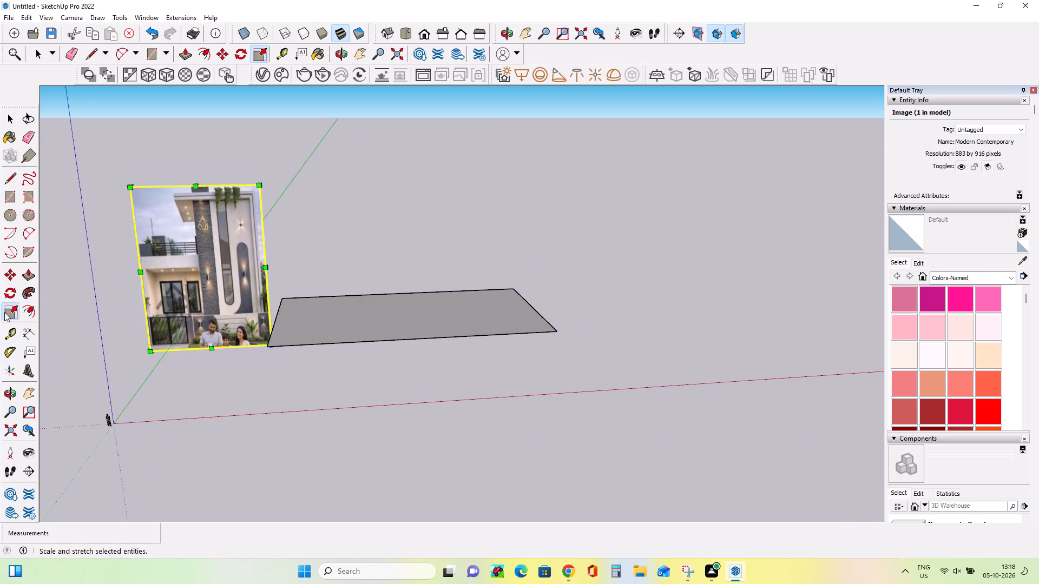
{"action": "left_click", "coordinate": [11, 281]}
{"action": "left_click", "coordinate": [262, 343]}
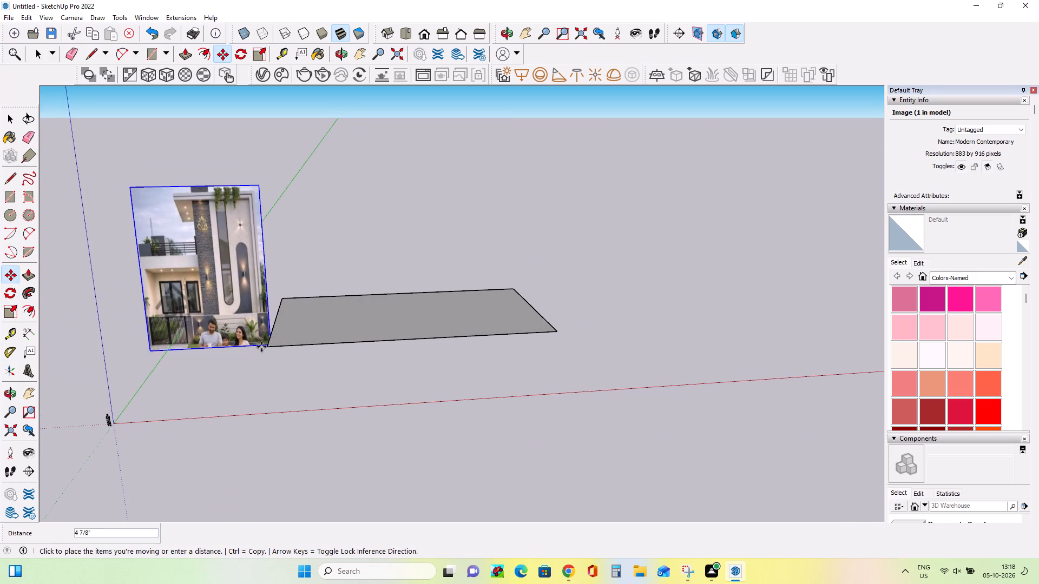
{"action": "left_click", "coordinate": [253, 357]}
Select the elevation image and the ground rectangle and move both about 102' 10" away from the green axis.
{"action": "middle_click_drag", "start_coordinate": [373, 331], "coordinate": [372, 368]}
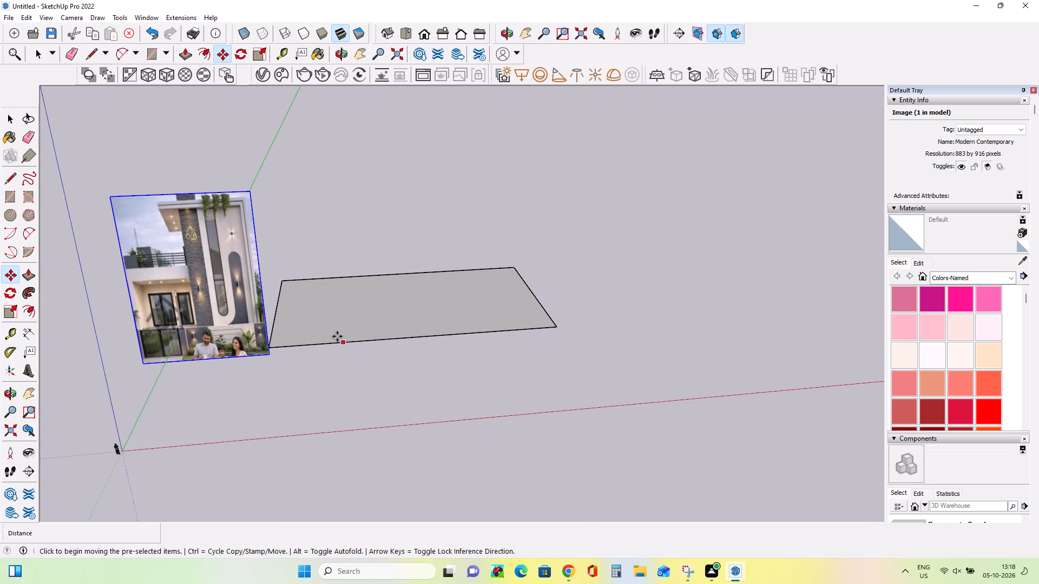
{"action": "scroll", "coordinate": [333, 330], "scroll_direction": "up", "scroll_amount": 5}
{"action": "scroll", "coordinate": [334, 328], "scroll_direction": "down", "scroll_amount": 6}
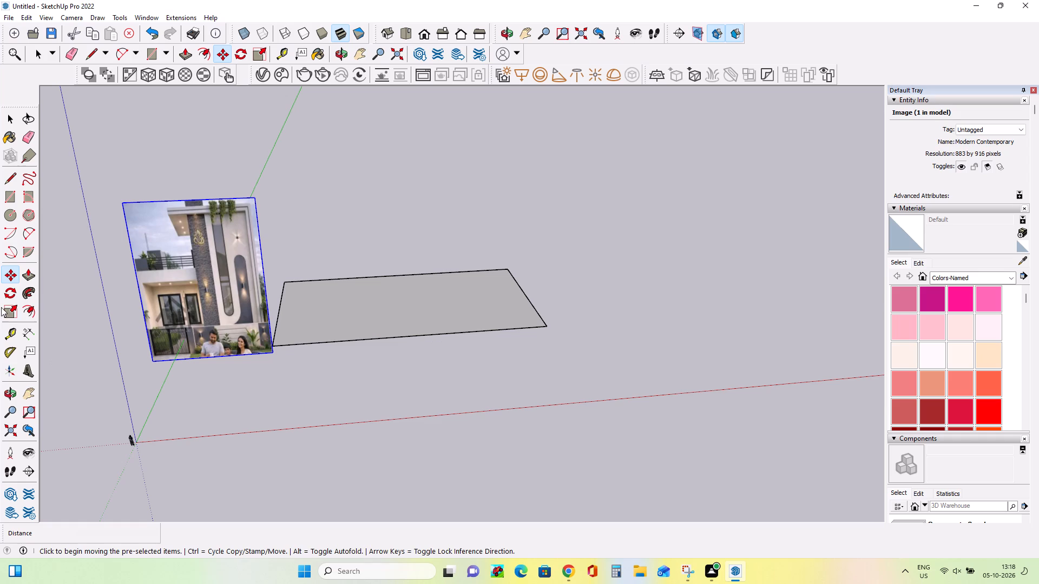
{"action": "left_click", "coordinate": [11, 122]}
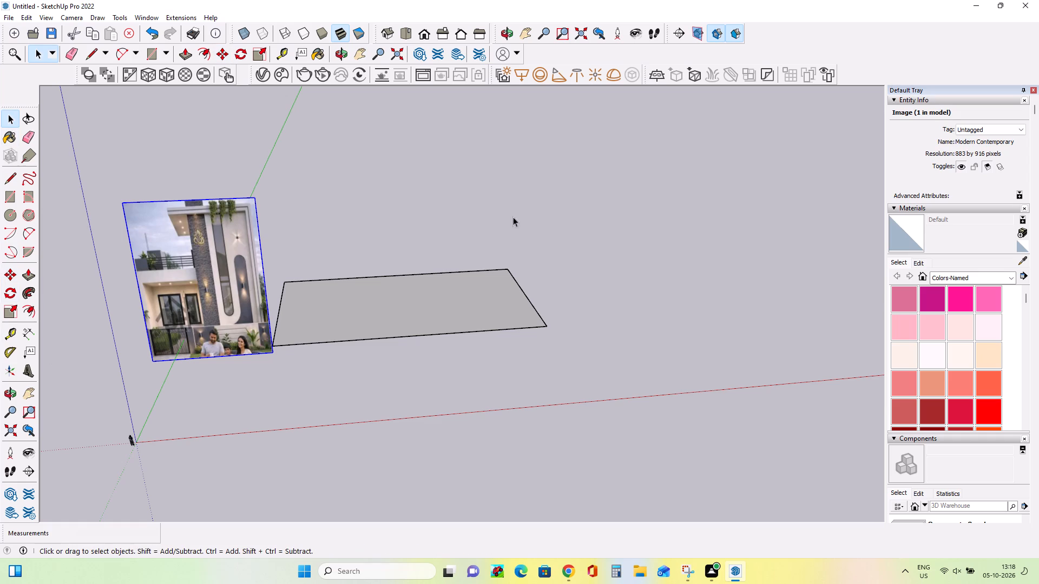
{"action": "left_click_drag", "start_coordinate": [596, 217], "coordinate": [154, 376]}
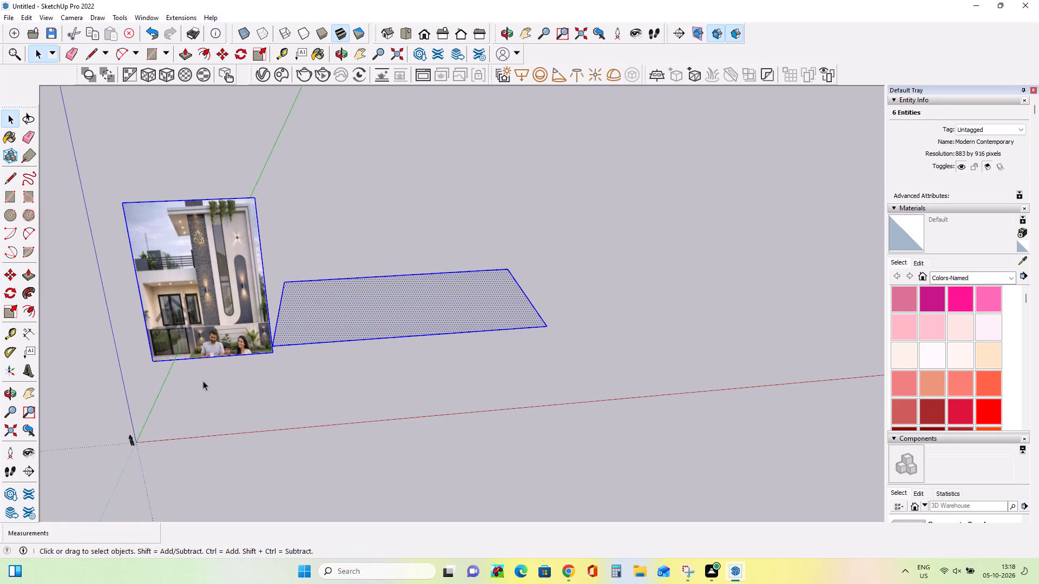
{"action": "left_click", "coordinate": [11, 271]}
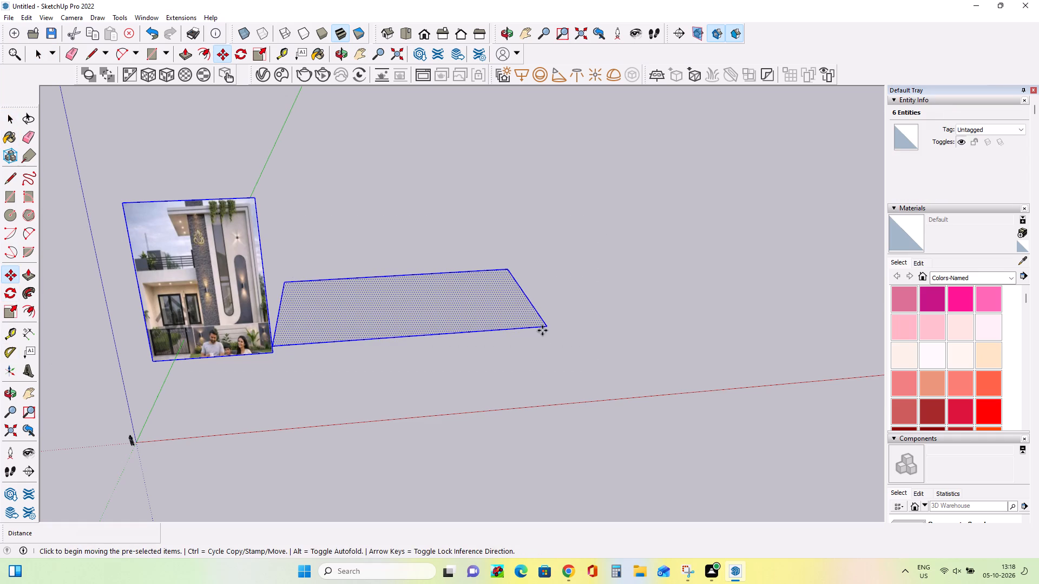
{"action": "left_click", "coordinate": [546, 328]}
{"action": "left_click", "coordinate": [683, 312]}
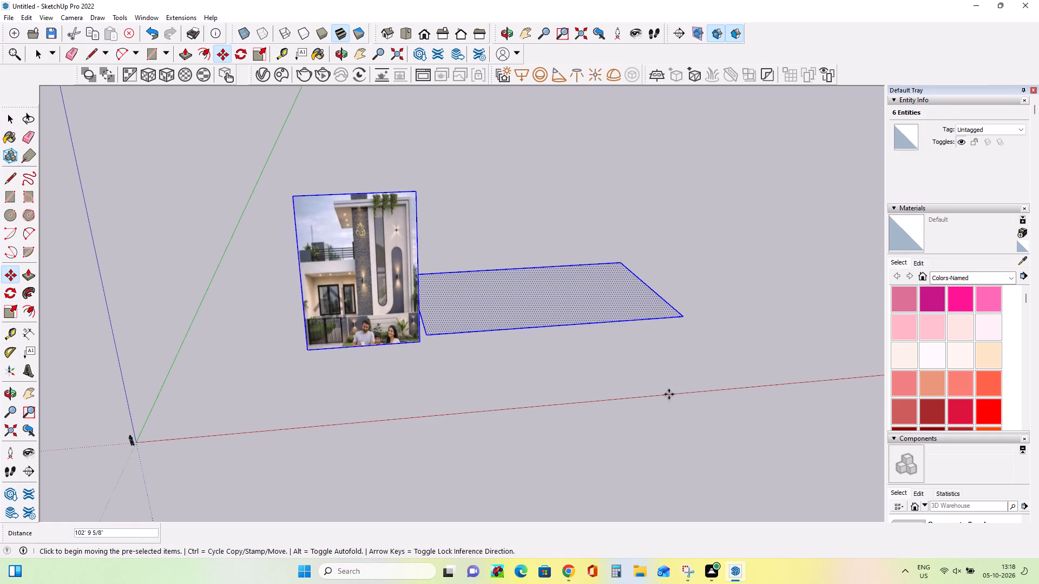
Move the selected elevation image and ground rectangle together about 18' 8" farther back from the red axis.
{"action": "middle_click_drag", "start_coordinate": [636, 409], "coordinate": [569, 417]}
{"action": "scroll", "coordinate": [582, 318], "scroll_direction": "up", "scroll_amount": 5}
{"action": "middle_click_drag", "start_coordinate": [557, 399], "coordinate": [580, 342]}
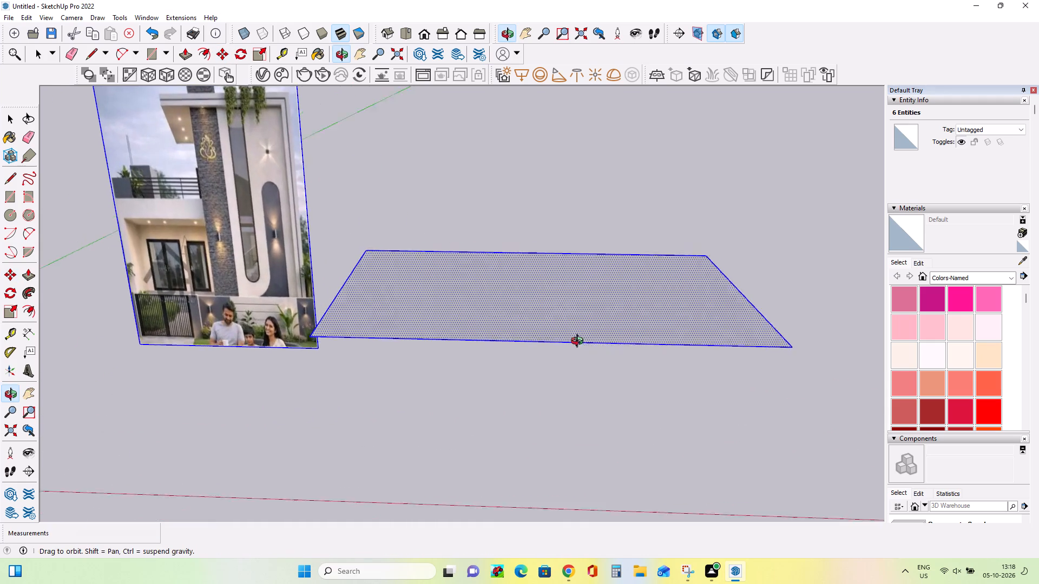
{"action": "middle_click_drag", "start_coordinate": [580, 342], "coordinate": [599, 383]}
{"action": "scroll", "coordinate": [590, 368], "scroll_direction": "down", "scroll_amount": 4}
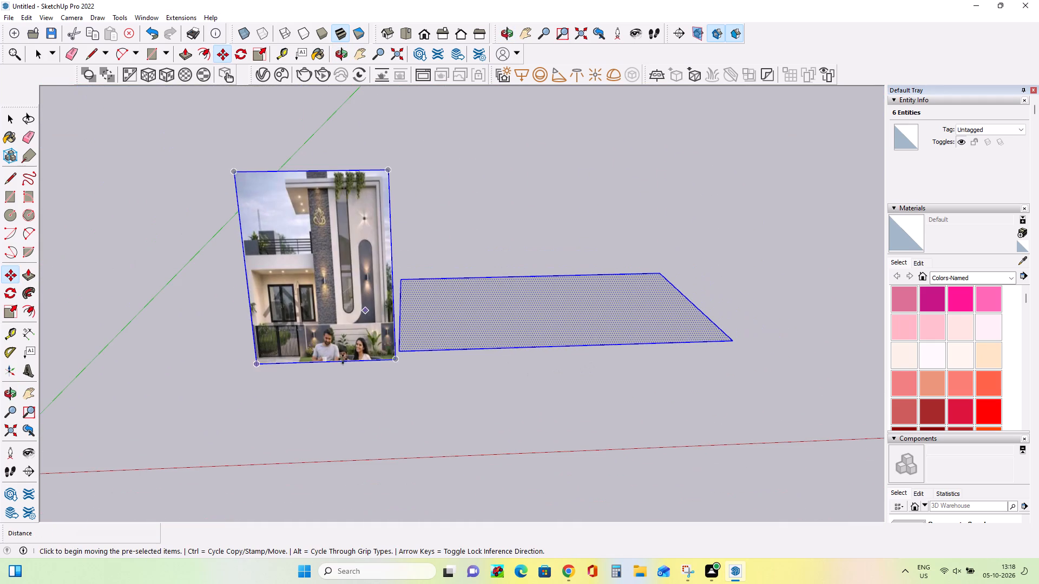
{"action": "left_click", "coordinate": [257, 367]}
{"action": "left_click", "coordinate": [274, 351]}
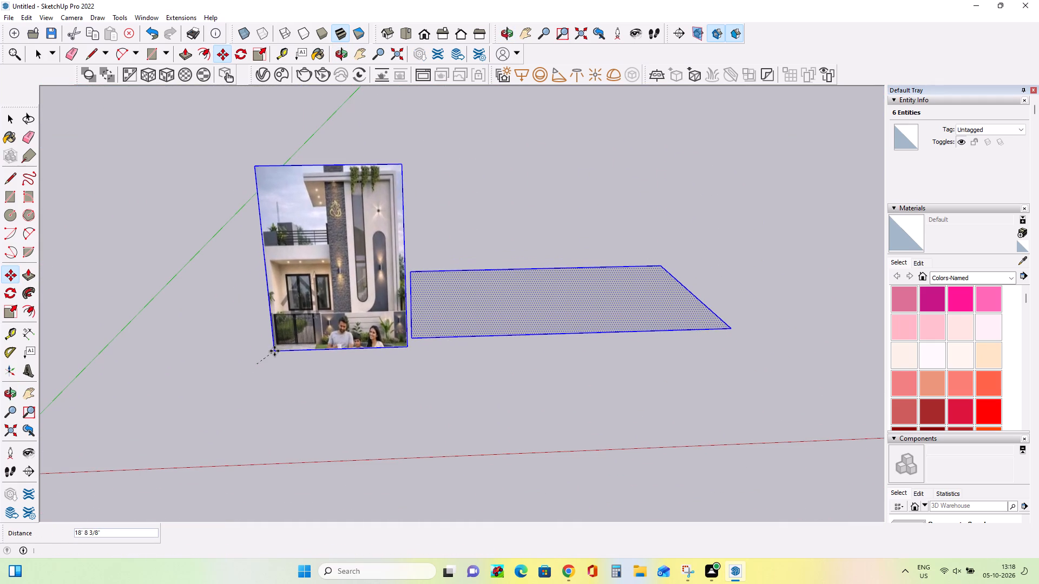
Move only the elevation image farther back, to stand beside the middle of the ground rectangle's short edge.
{"action": "left_click", "coordinate": [10, 113]}
{"action": "left_click", "coordinate": [202, 310]}
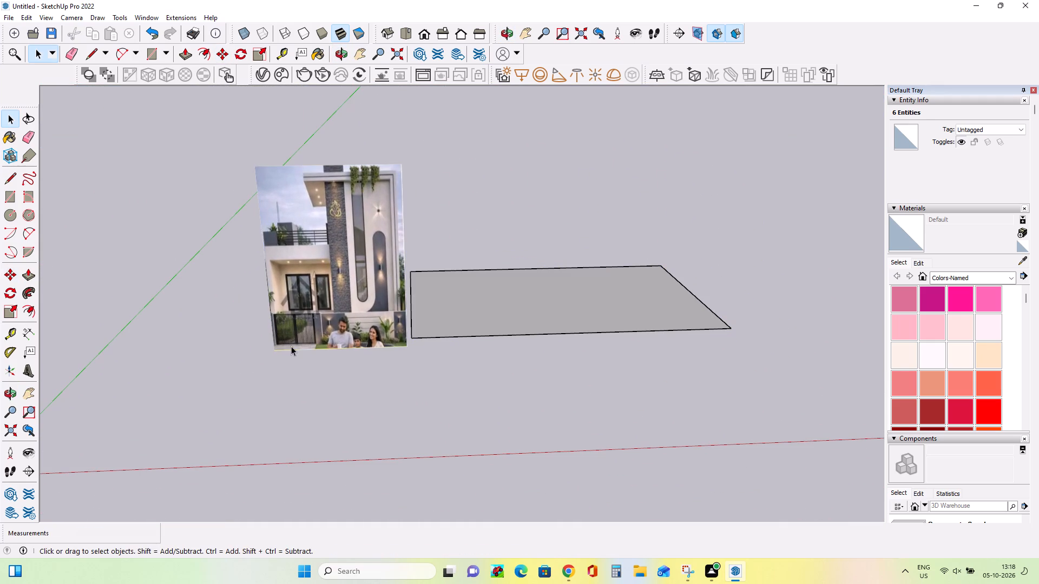
{"action": "left_click", "coordinate": [281, 331]}
{"action": "left_click", "coordinate": [17, 275]}
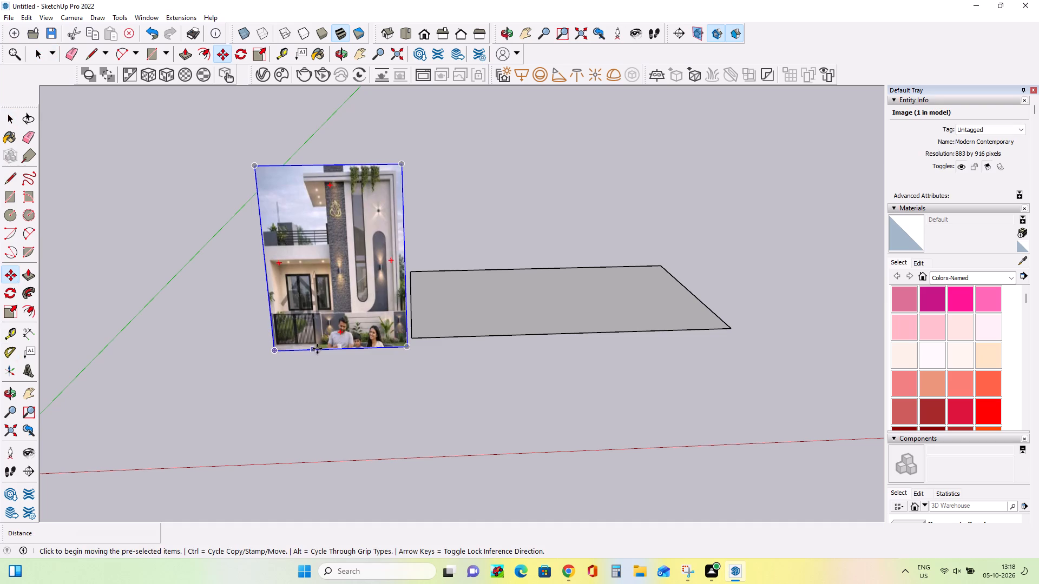
{"action": "left_click", "coordinate": [285, 353]}
{"action": "left_click", "coordinate": [296, 307]}
Frame the elevation image and the whole ground rectangle together in a close, low front view.
{"action": "middle_click_drag", "start_coordinate": [539, 345], "coordinate": [529, 326]}
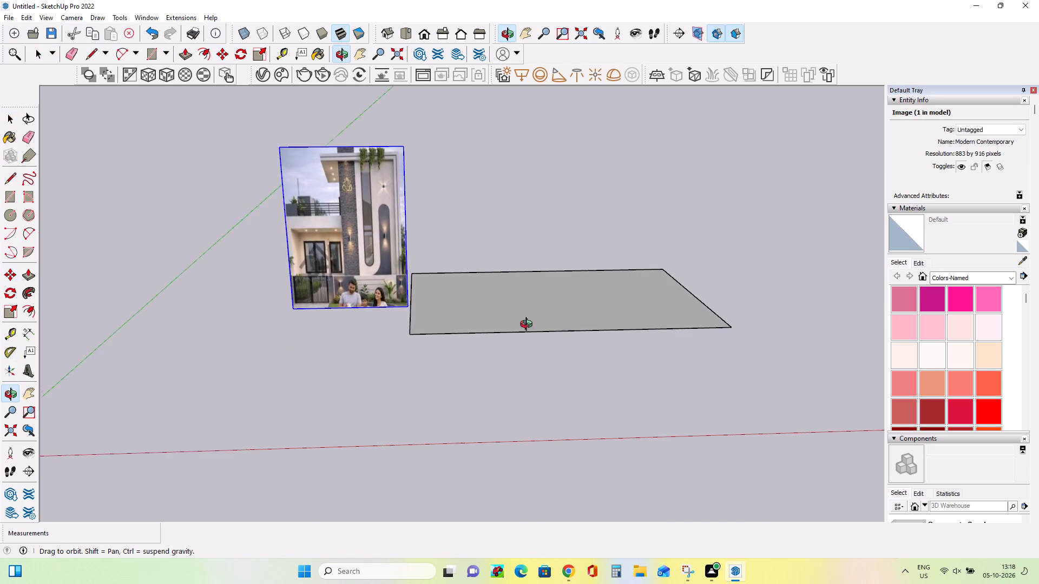
{"action": "middle_click_drag", "start_coordinate": [529, 326], "coordinate": [525, 325]}
{"action": "scroll", "coordinate": [518, 268], "scroll_direction": "up", "scroll_amount": 5}
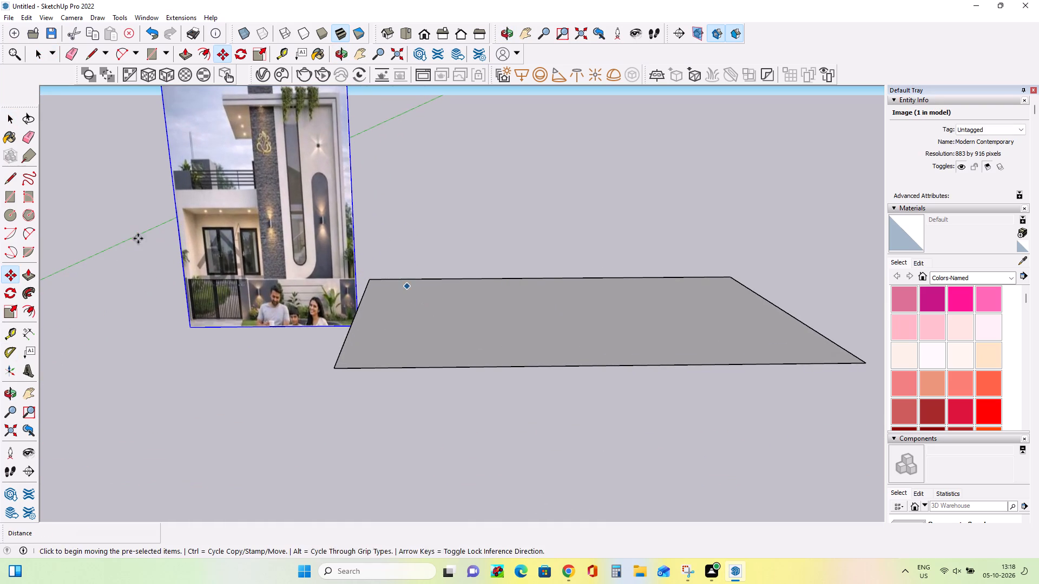
{"action": "left_click", "coordinate": [29, 397]}
{"action": "left_click_drag", "start_coordinate": [508, 264], "coordinate": [446, 319]}
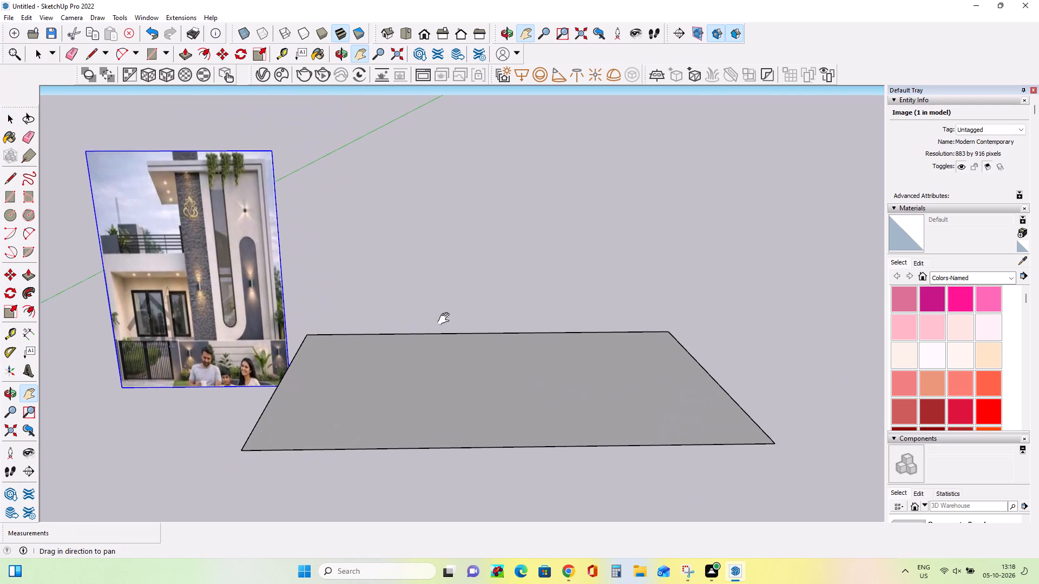
{"action": "left_click_drag", "start_coordinate": [446, 319], "coordinate": [441, 327]}
{"action": "middle_click", "coordinate": [548, 371]}
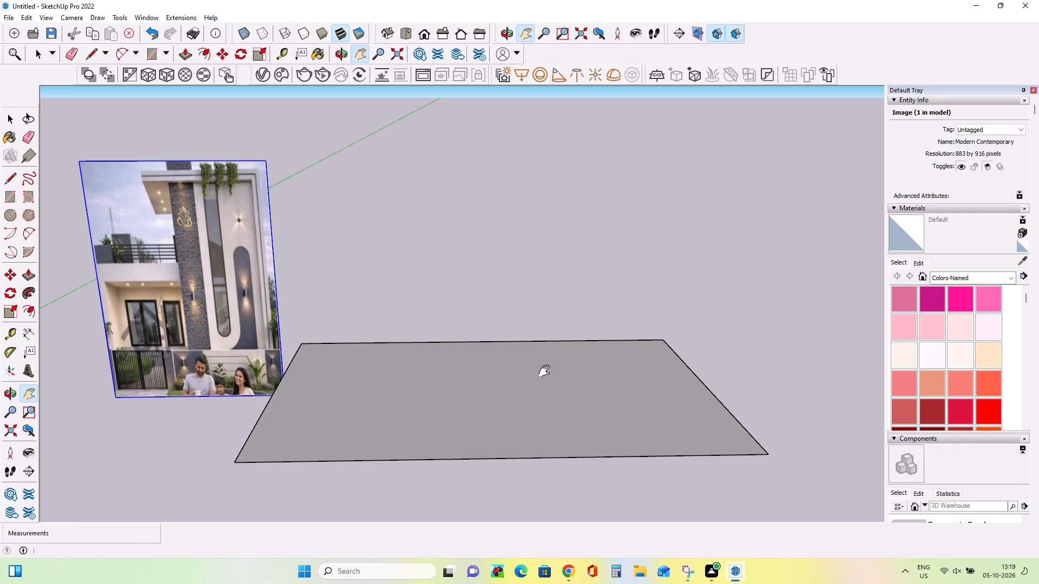
{"action": "middle_click_drag", "start_coordinate": [547, 371], "coordinate": [547, 377]}
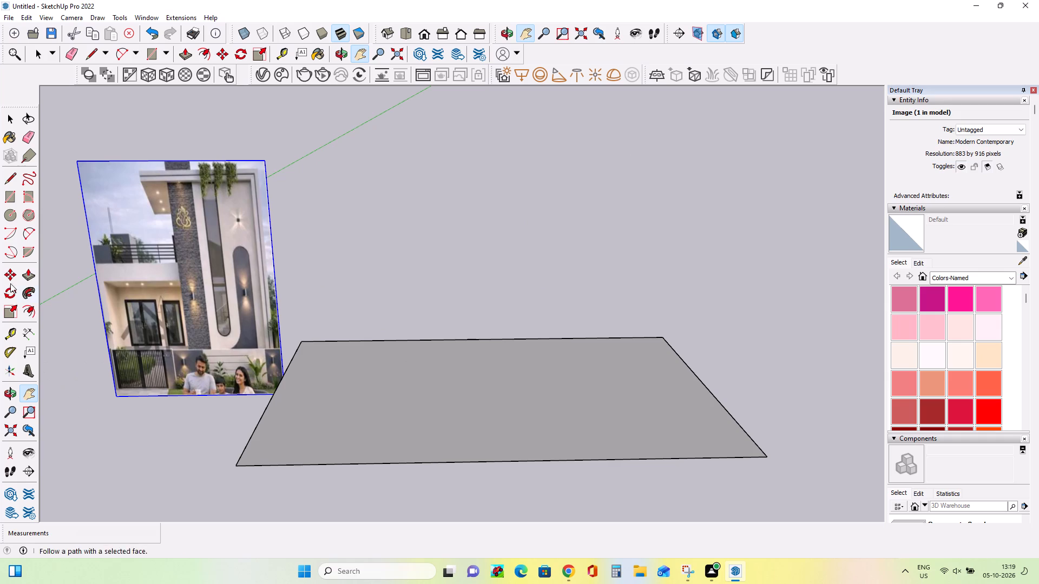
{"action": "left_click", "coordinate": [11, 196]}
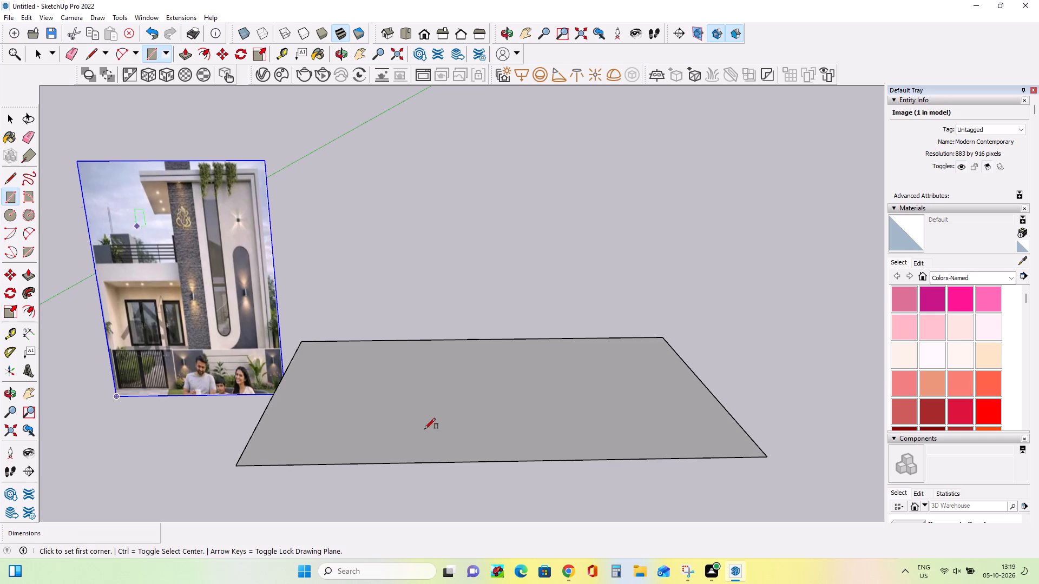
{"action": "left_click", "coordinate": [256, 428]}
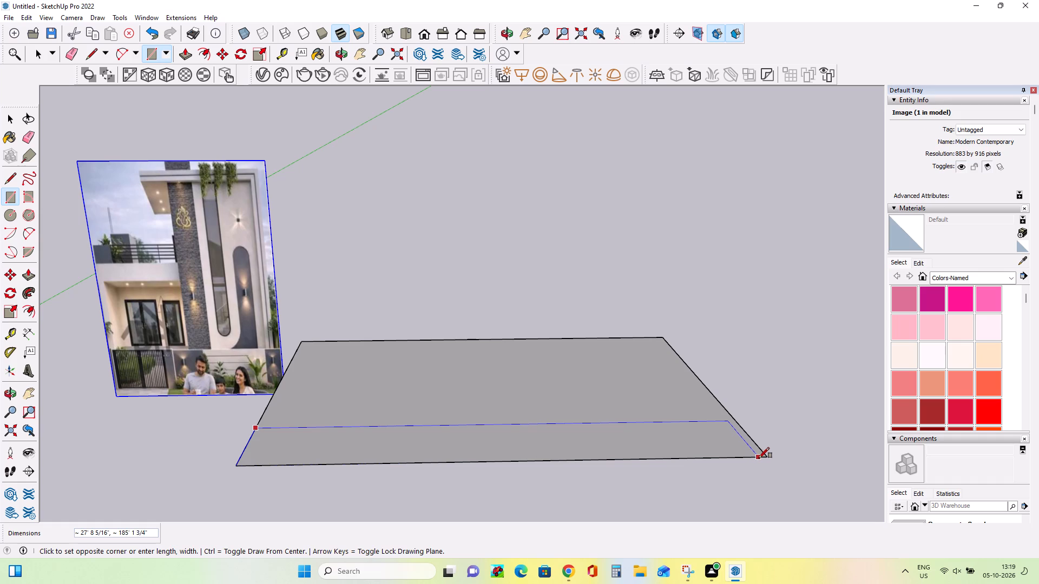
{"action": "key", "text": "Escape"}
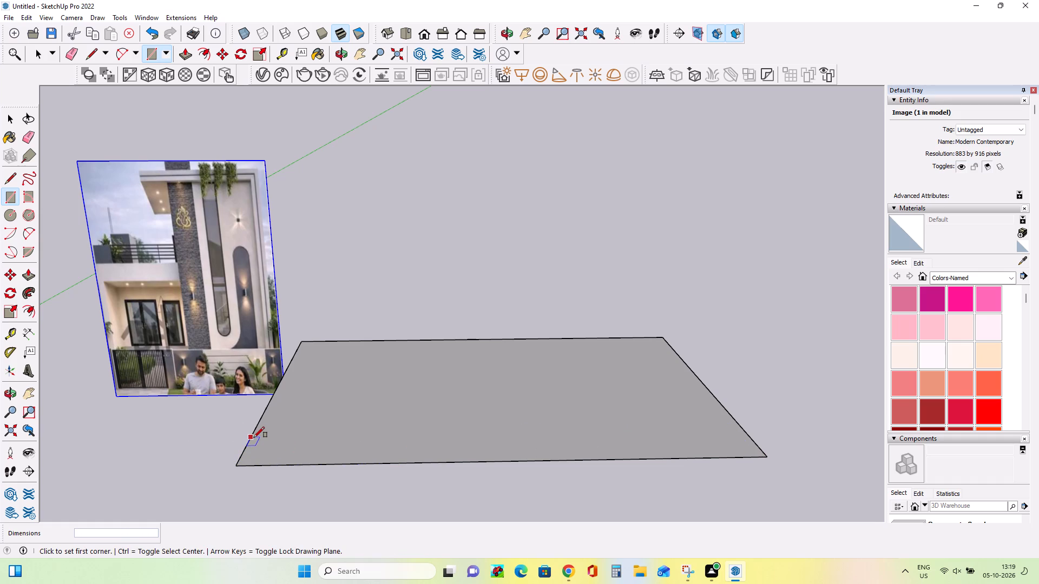
Draw a full-length rectangular strip along the ground's front long edge, and a narrower one about 188' 4" by 5' 1" directly behind it.
{"action": "left_click", "coordinate": [254, 437]}
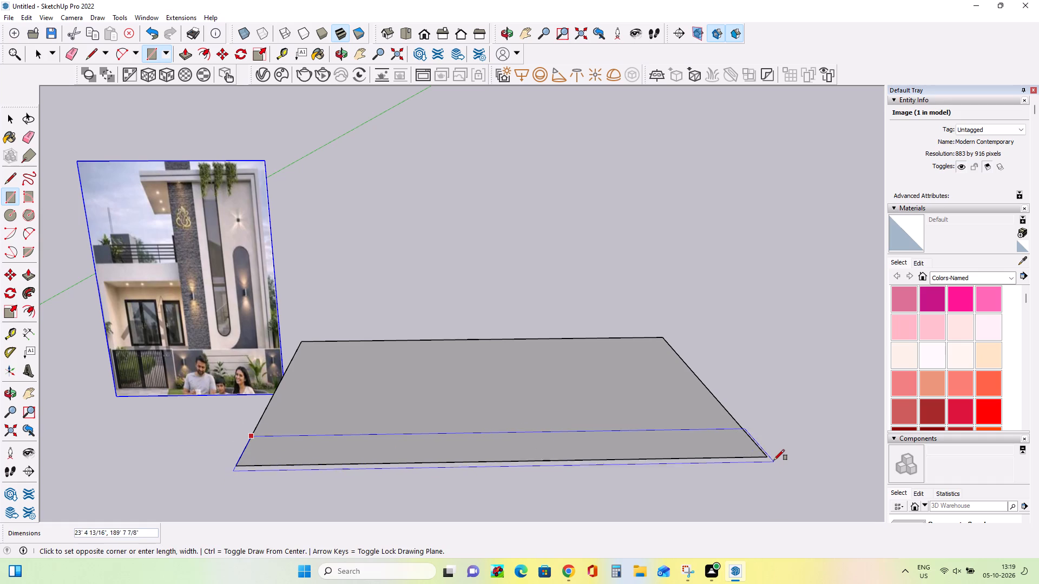
{"action": "left_click", "coordinate": [765, 457]}
{"action": "middle_click_drag", "start_coordinate": [444, 463], "coordinate": [445, 476]}
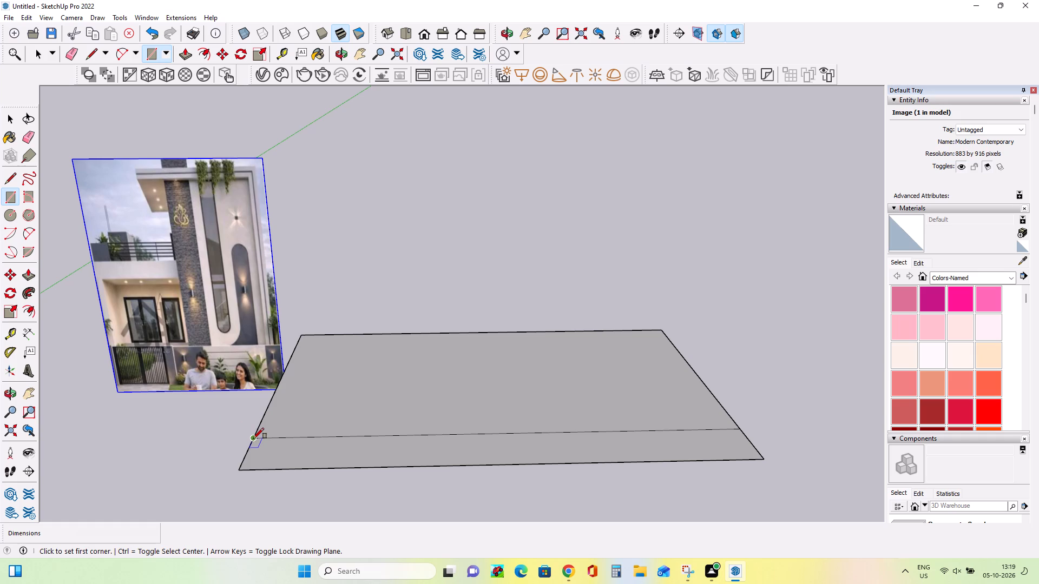
{"action": "left_click", "coordinate": [255, 437]}
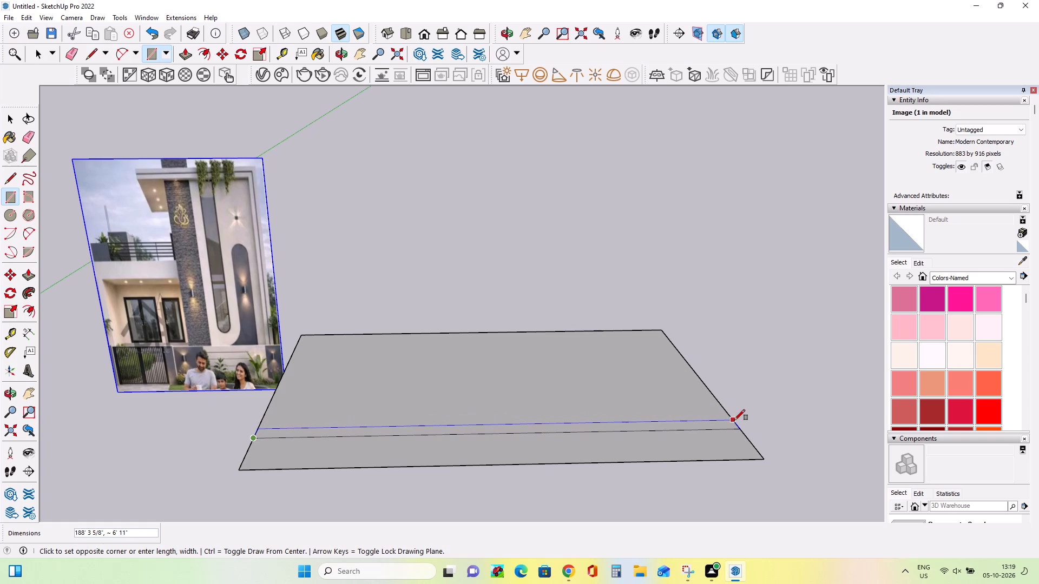
{"action": "left_click", "coordinate": [735, 422]}
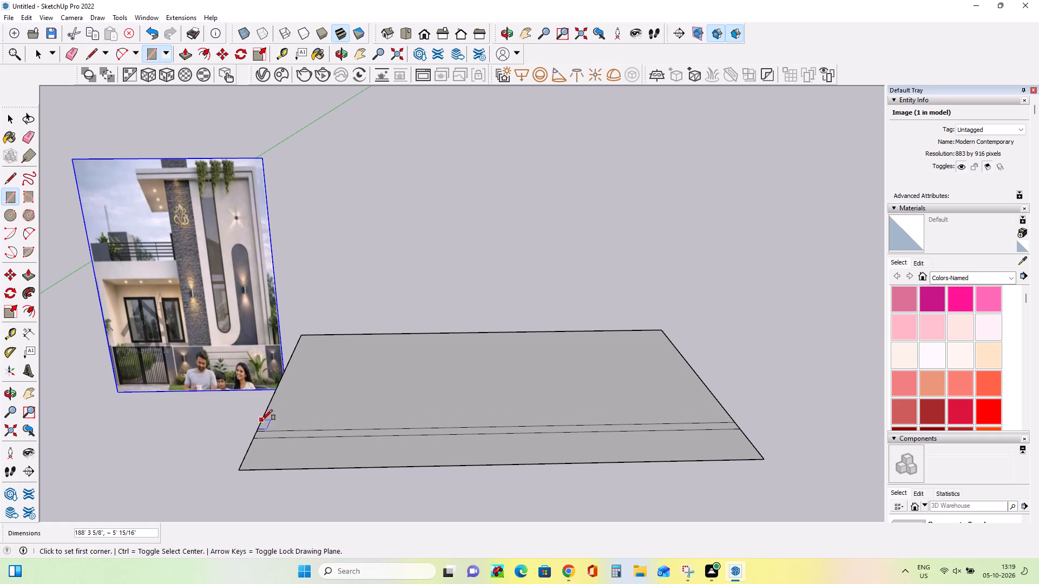
Examine the gate and boundary wall at the base of the elevation image beside the divided ground.
{"action": "scroll", "coordinate": [155, 395], "scroll_direction": "up", "scroll_amount": 19}
{"action": "middle_click_drag", "start_coordinate": [155, 396], "coordinate": [181, 406]}
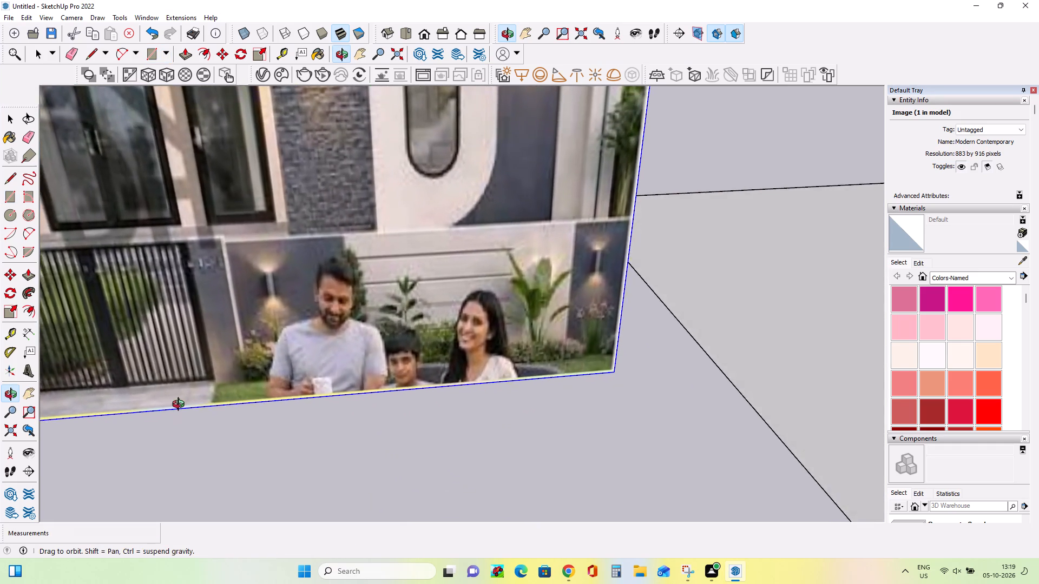
{"action": "middle_click_drag", "start_coordinate": [181, 406], "coordinate": [155, 345]}
{"action": "scroll", "coordinate": [153, 341], "scroll_direction": "down", "scroll_amount": 12}
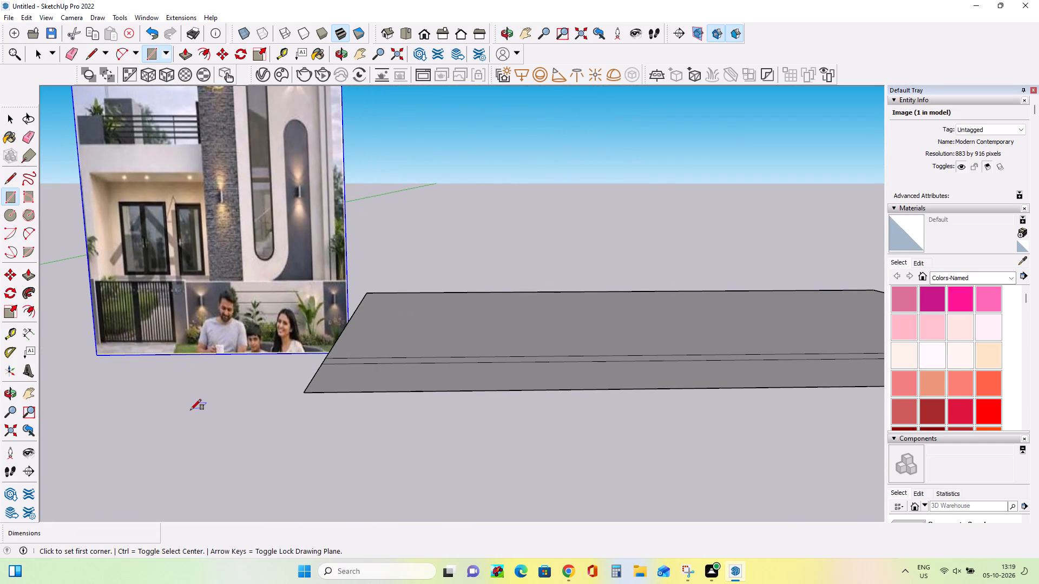
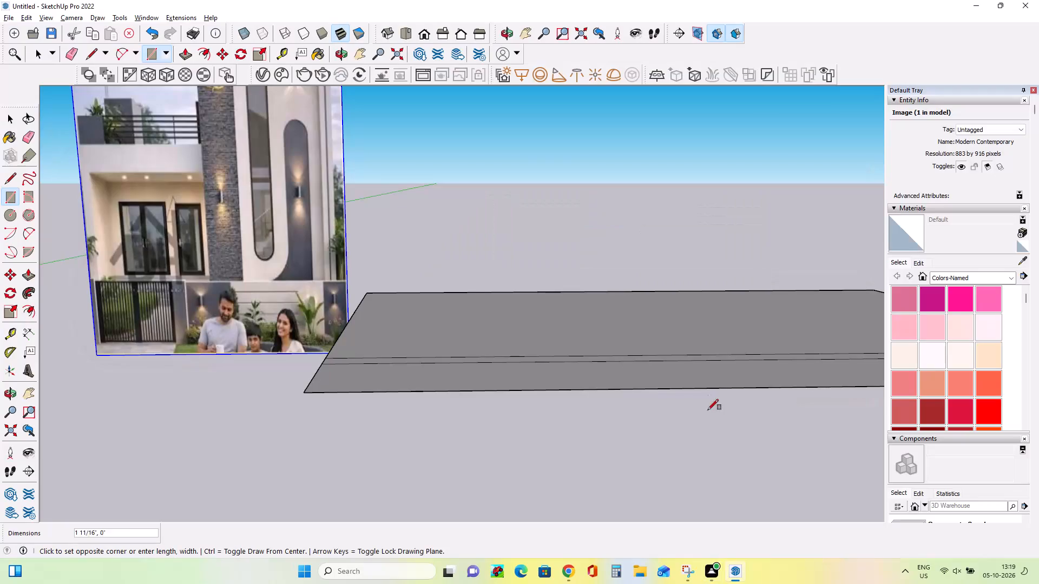
Switch to the browser and examine the full elevation picture in the 2BHK image search, down to the gate and front garden, before returning to SketchUp.
{"action": "left_click", "coordinate": [681, 578]}
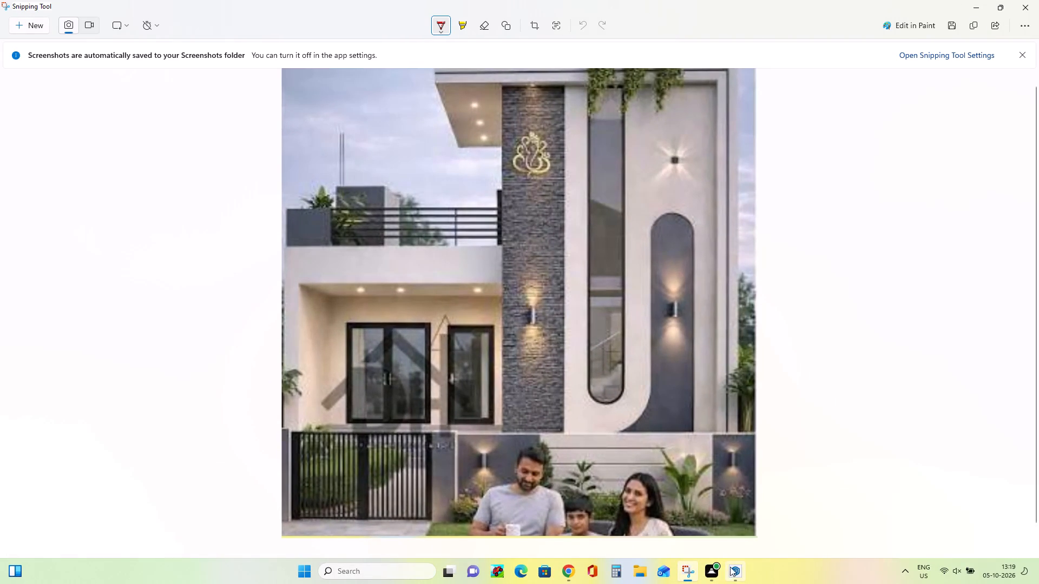
{"action": "left_click", "coordinate": [569, 570]}
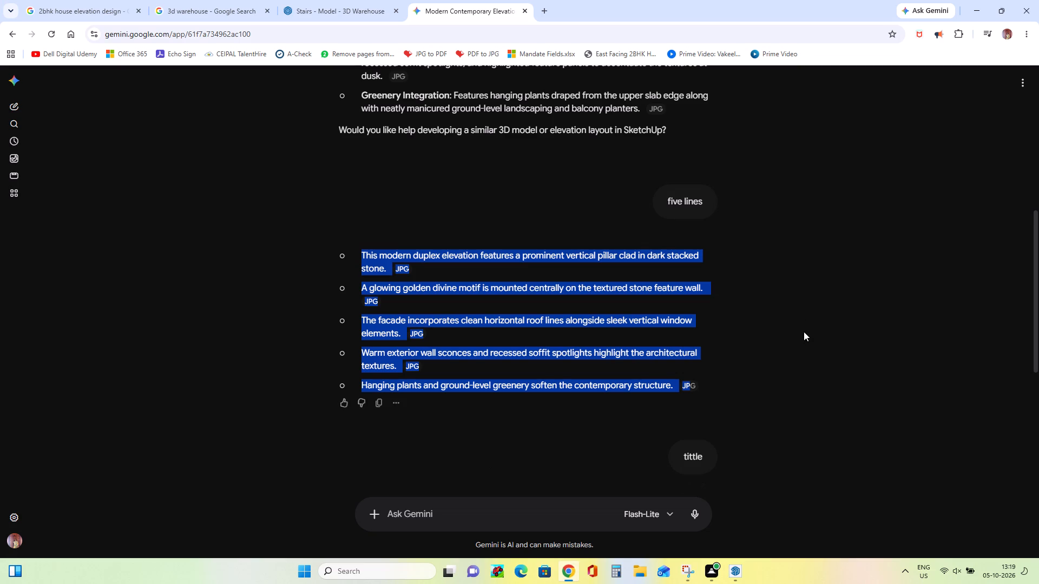
{"action": "left_click", "coordinate": [212, 5]}
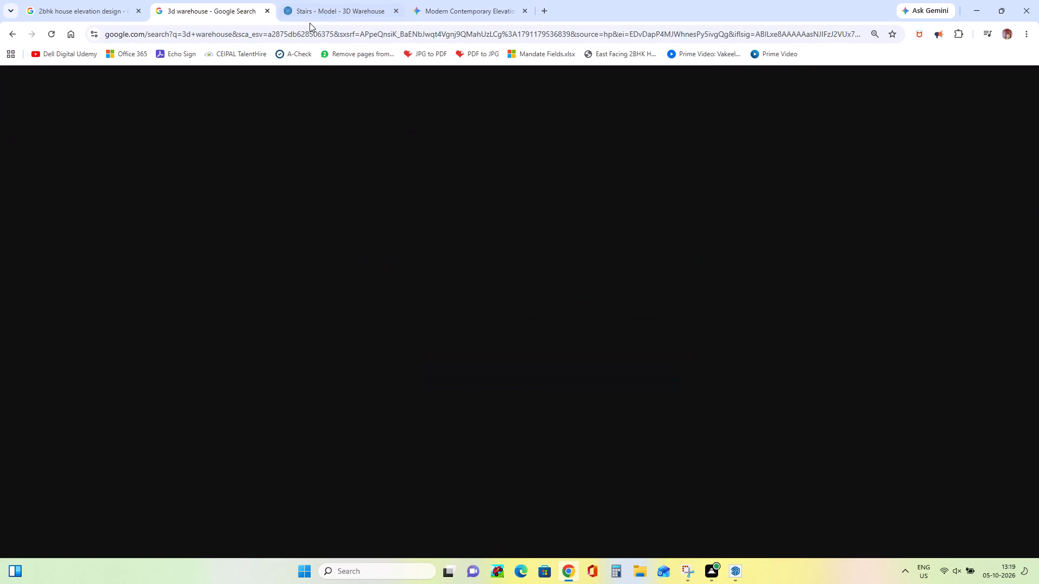
{"action": "left_click", "coordinate": [64, 1]}
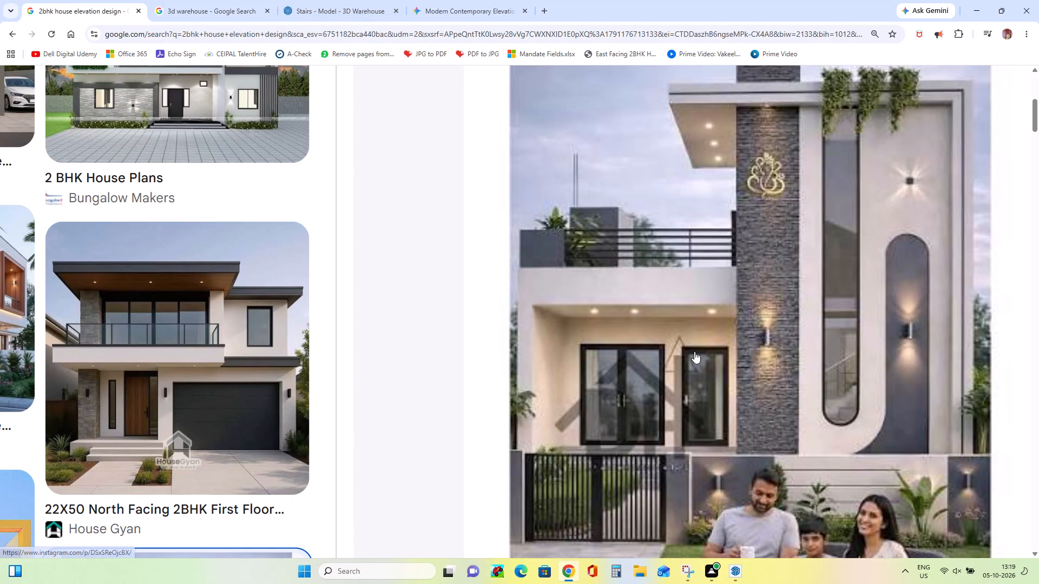
{"action": "scroll", "coordinate": [694, 354], "scroll_direction": "down", "scroll_amount": 2}
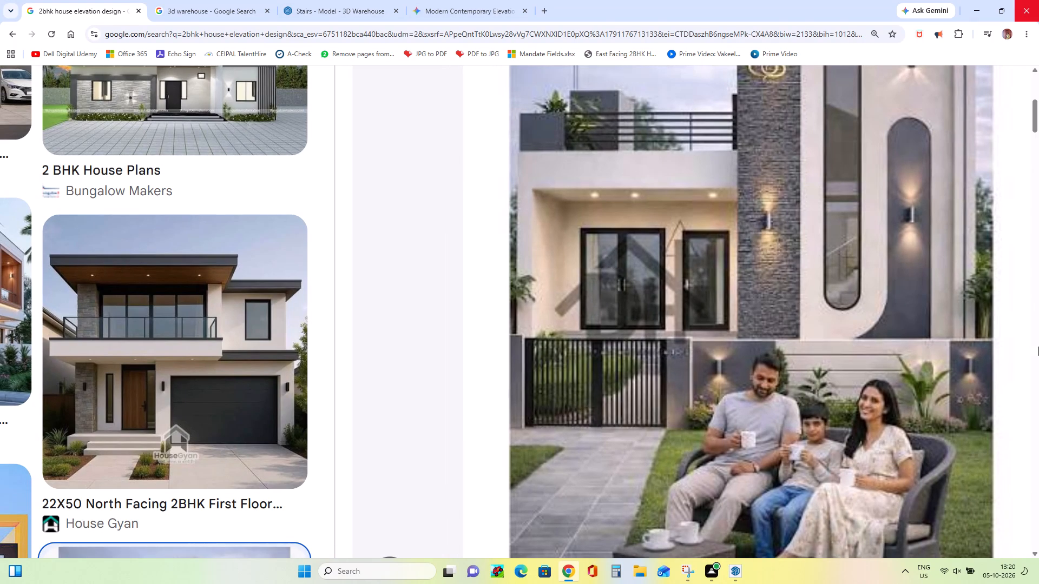
{"action": "key", "text": "alt+Tab"}
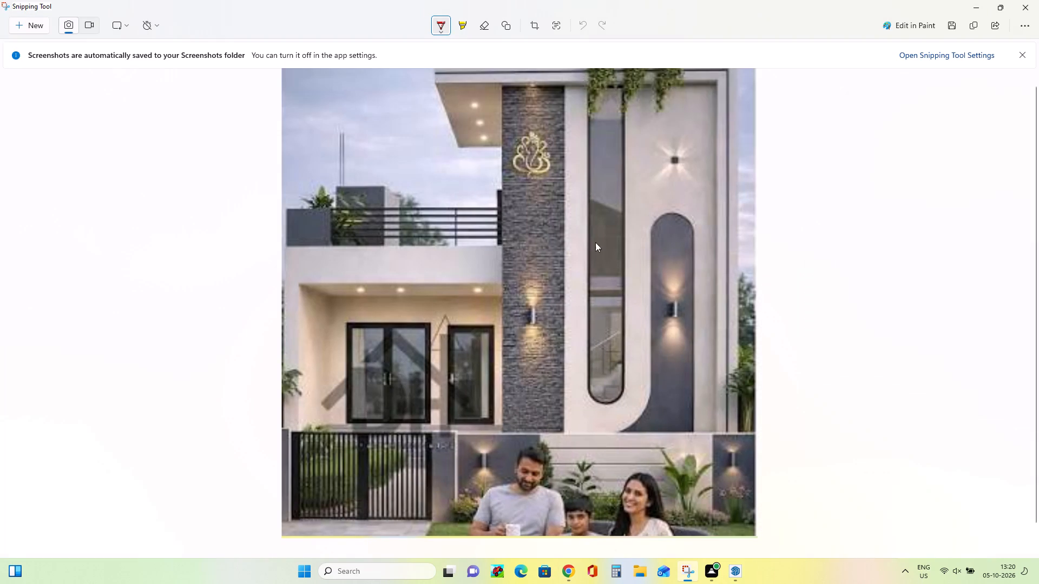
{"action": "key", "text": "alt+Tab"}
{"action": "key", "text": "alt+Tab"}
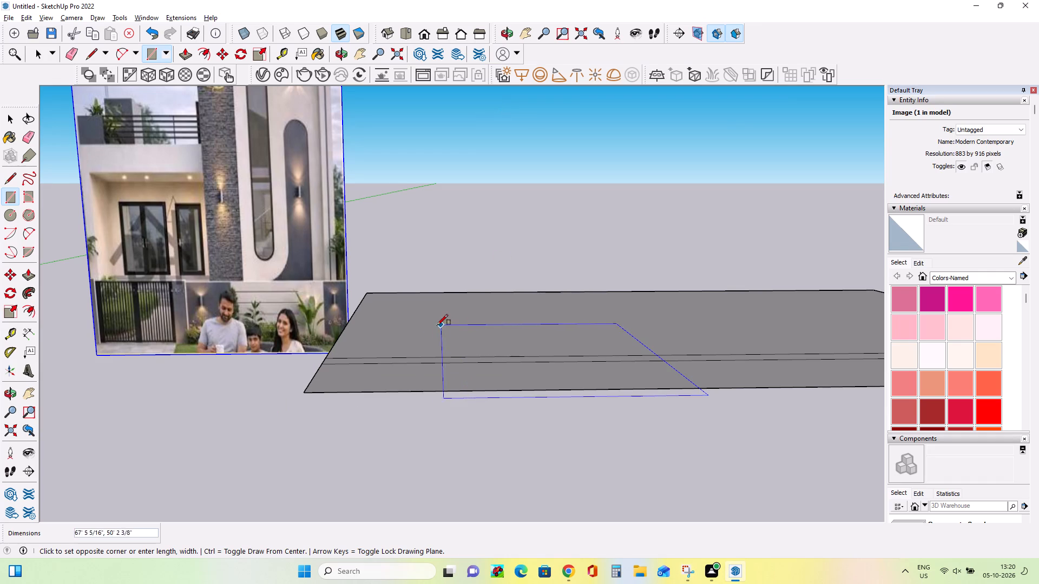
Draw a rectangle about 31' 2" by 20' 7" directly behind the narrow strip, against the ground's short edge beside the elevation image.
{"action": "key", "text": "Escape"}
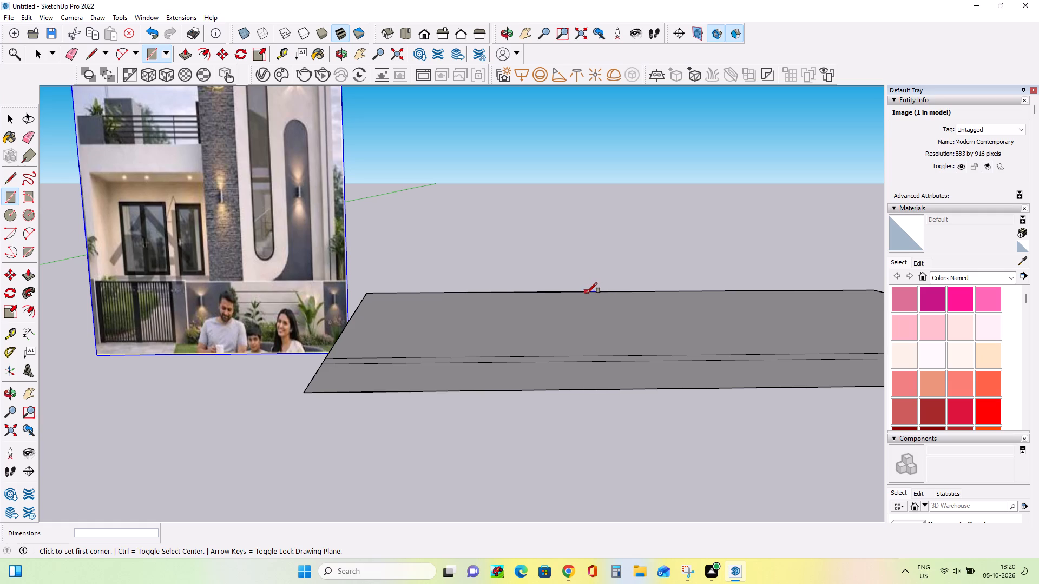
{"action": "middle_click_drag", "start_coordinate": [417, 346], "coordinate": [426, 379]}
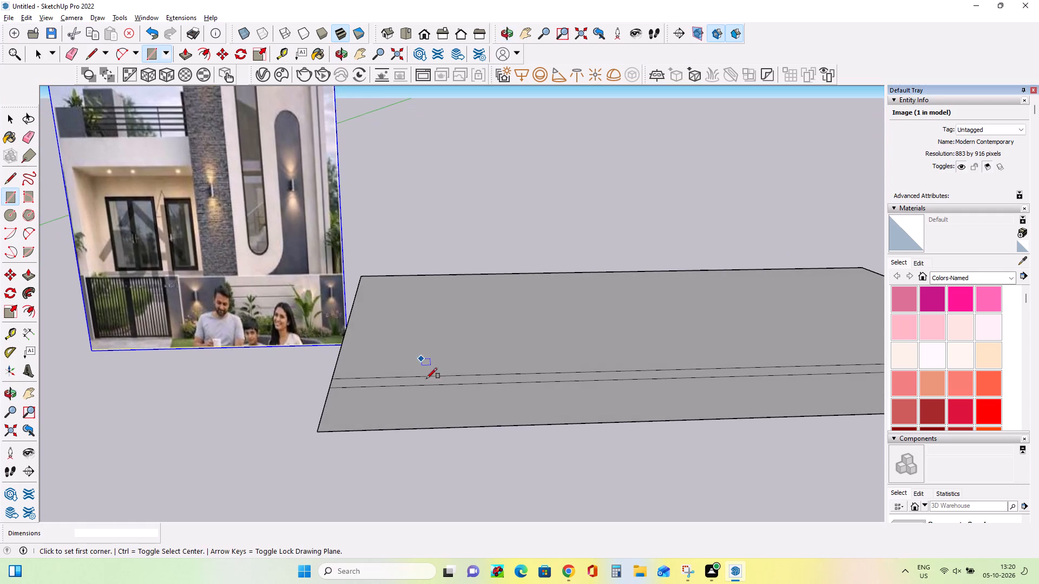
{"action": "scroll", "coordinate": [412, 364], "scroll_direction": "down", "scroll_amount": 8}
{"action": "scroll", "coordinate": [505, 359], "scroll_direction": "up", "scroll_amount": 3}
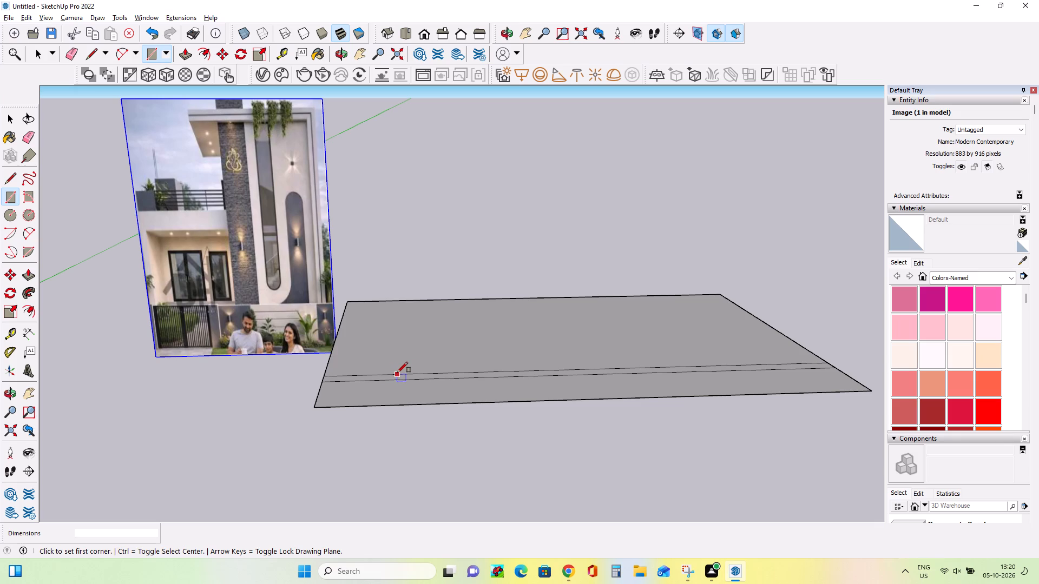
{"action": "left_click", "coordinate": [397, 373]}
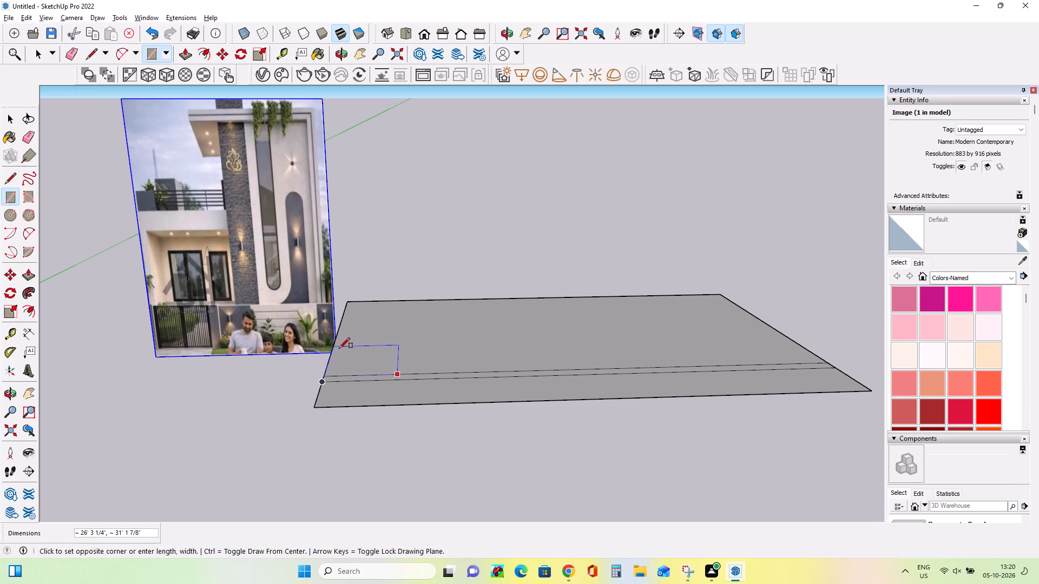
{"action": "key", "text": "Escape"}
{"action": "left_click", "coordinate": [339, 348]}
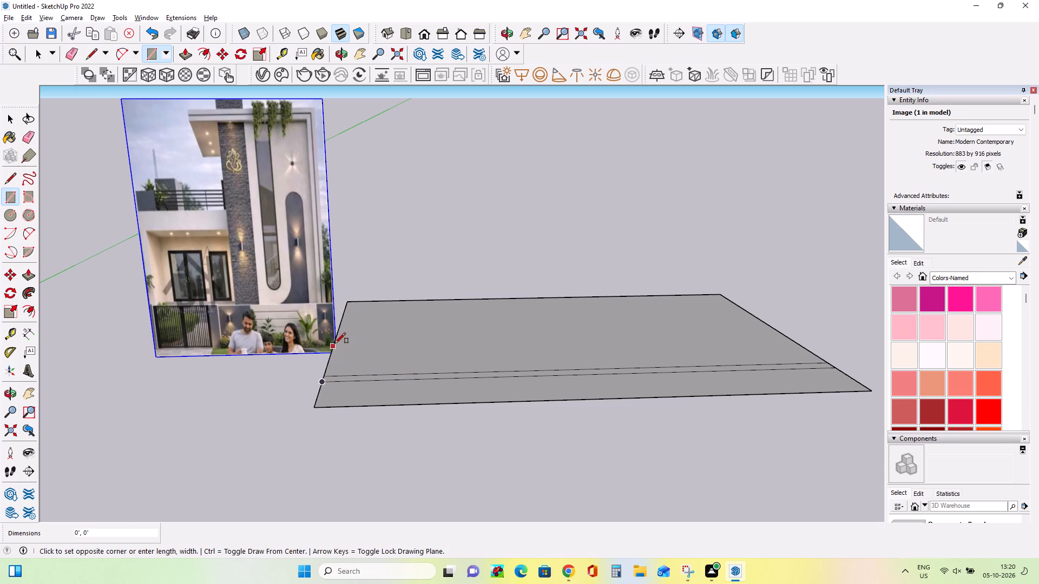
{"action": "left_click", "coordinate": [335, 343]}
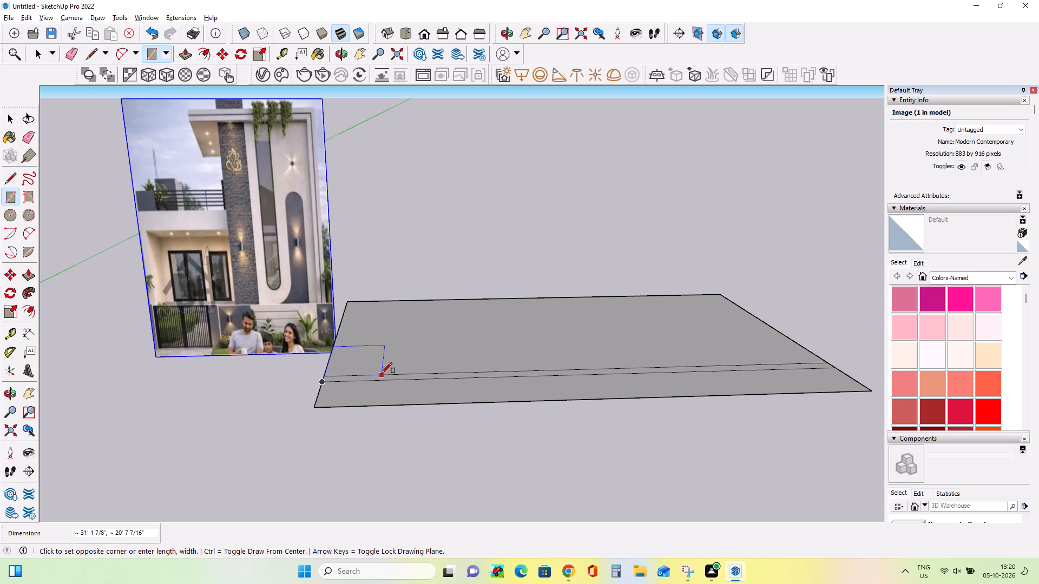
{"action": "left_click", "coordinate": [382, 373]}
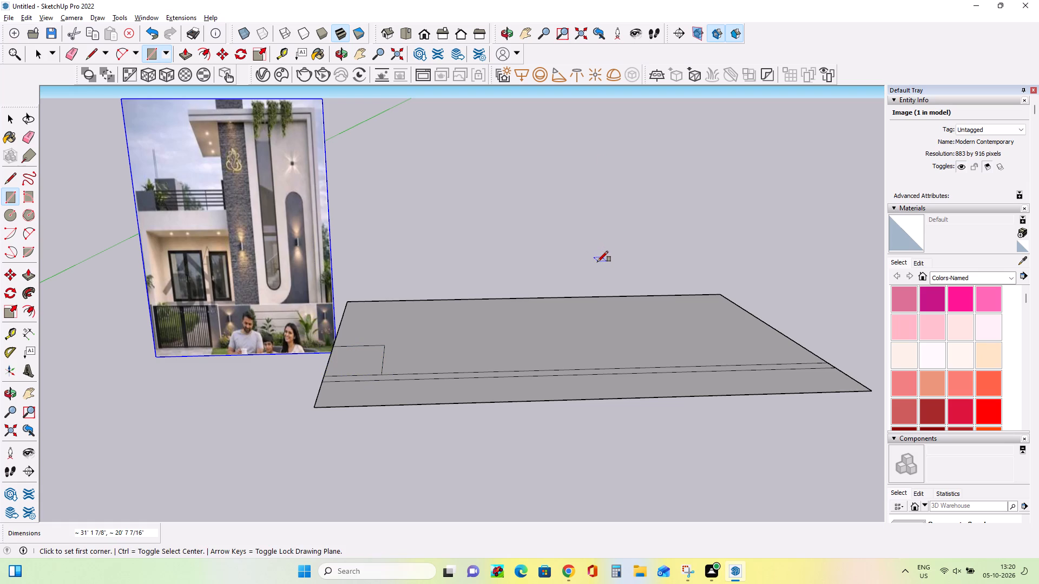
Draw an adjoining rectangle about 55' 8" by 31' 2" along the back of the narrow strip, level with the previous one.
{"action": "left_click", "coordinate": [387, 343]}
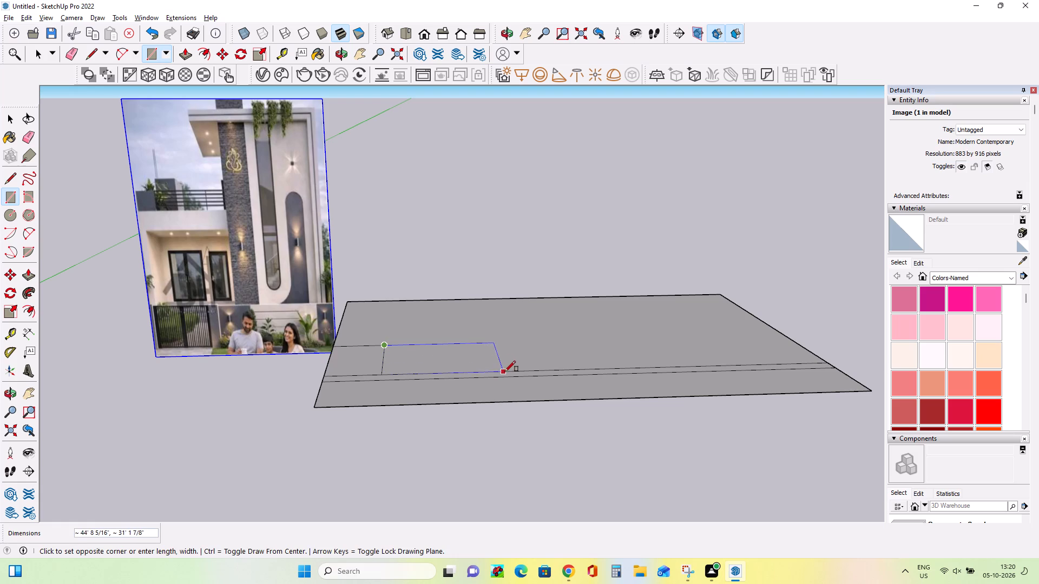
{"action": "left_click", "coordinate": [534, 371]}
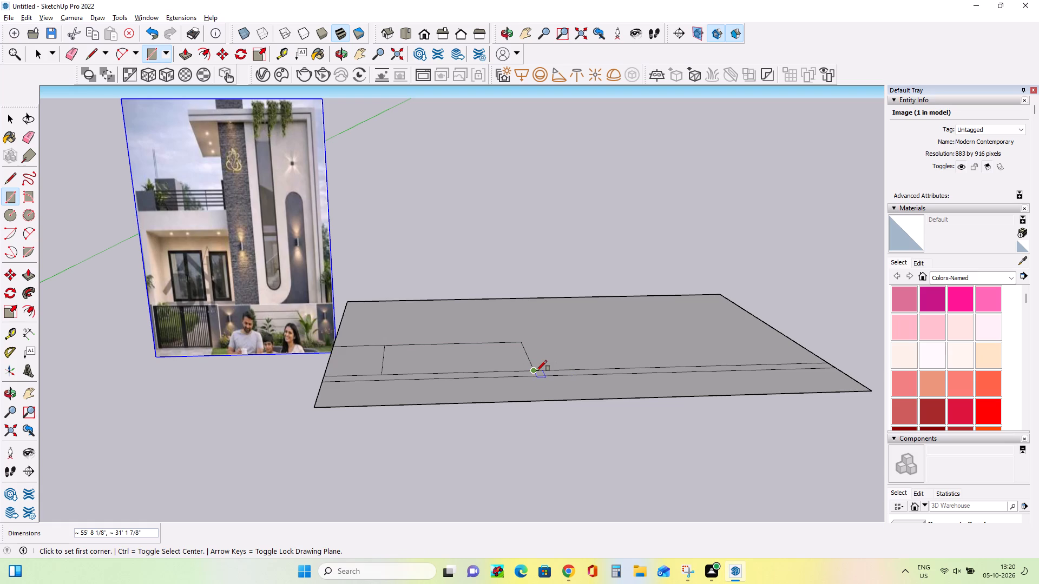
Draw a large rectangle about 97' 5" by 95' 4" from the second rectangle's front corner to the ground's rear edge.
{"action": "left_click", "coordinate": [536, 371]}
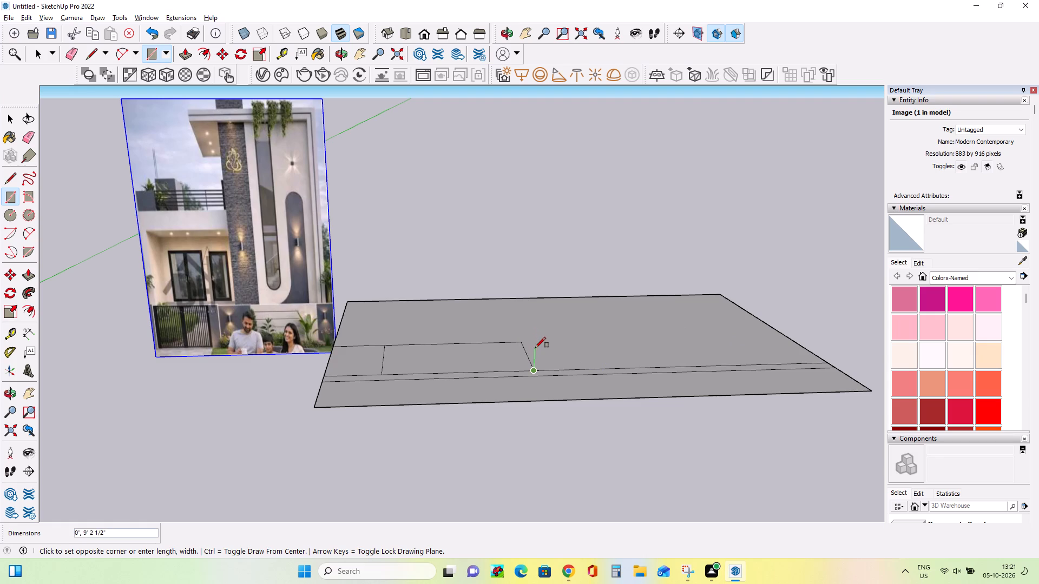
{"action": "left_click", "coordinate": [692, 295]}
Push/Pull the face behind the two smaller rectangles up about 44' 4" to form the set-back ground-floor block.
{"action": "middle_click_drag", "start_coordinate": [575, 369], "coordinate": [575, 367]}
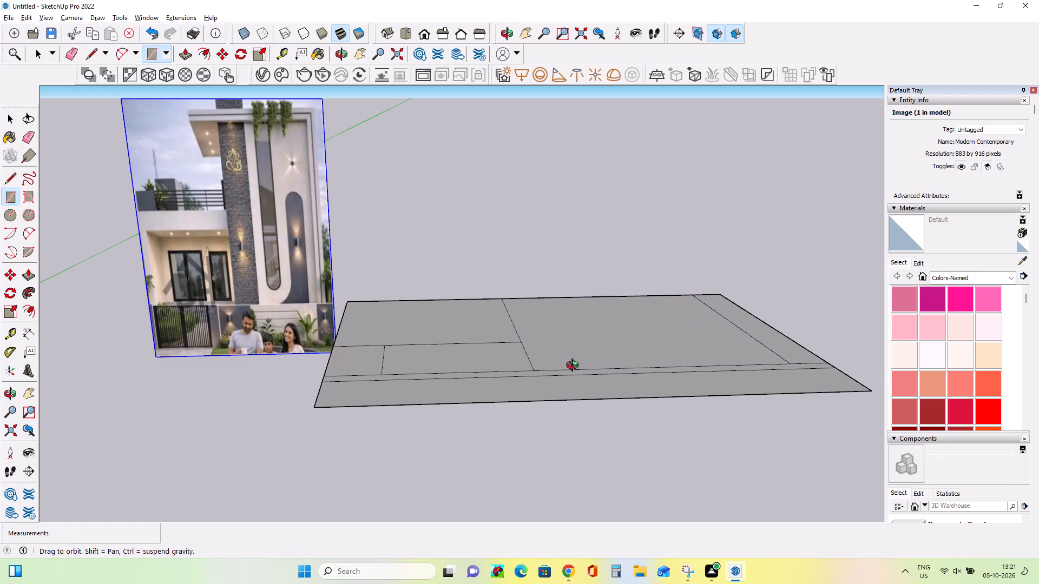
{"action": "middle_click_drag", "start_coordinate": [575, 367], "coordinate": [588, 376]}
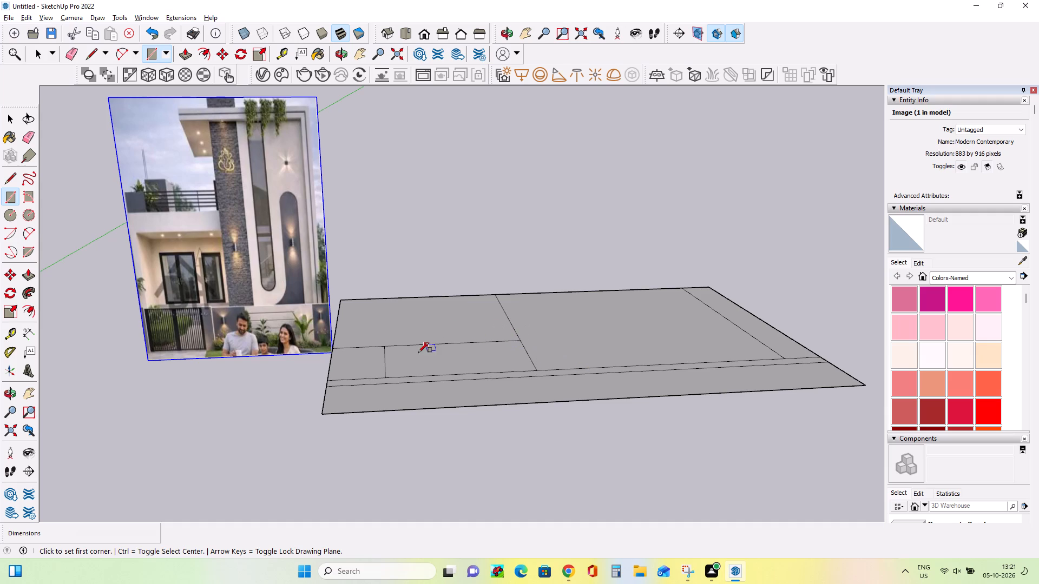
{"action": "left_click", "coordinate": [31, 273]}
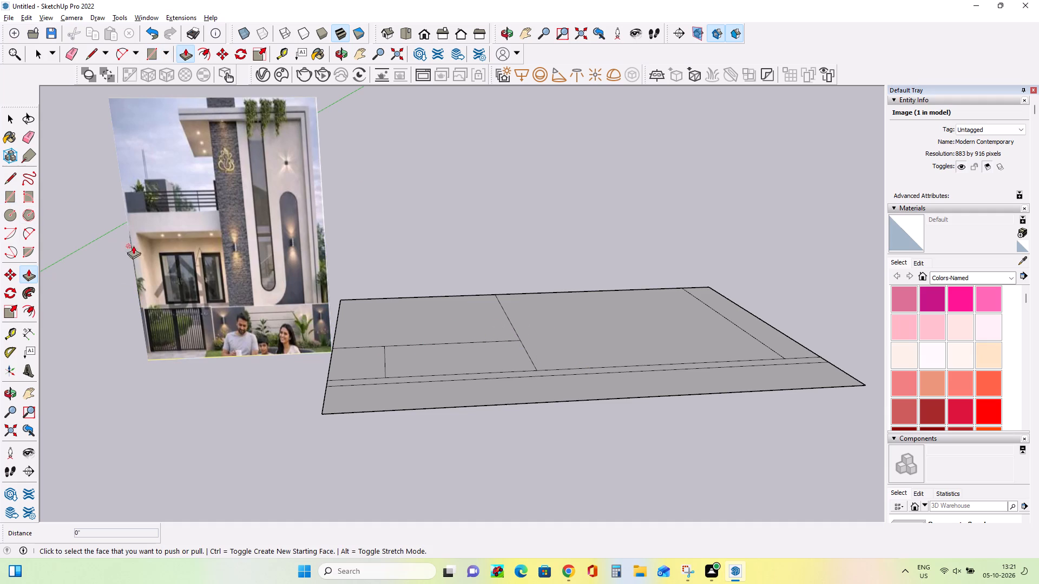
{"action": "left_click", "coordinate": [410, 327]}
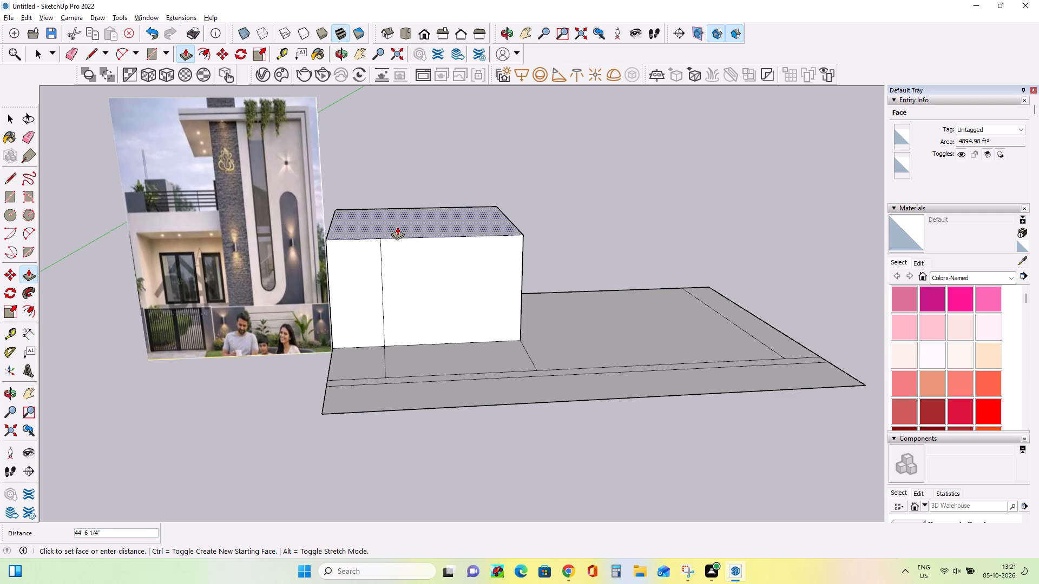
{"action": "left_click", "coordinate": [397, 227]}
Draw a narrow rectangle about 31' 2" by 3' 7" along the ground's short edge, from the front strip to the raised block.
{"action": "middle_click_drag", "start_coordinate": [507, 306], "coordinate": [494, 316]}
{"action": "middle_click_drag", "start_coordinate": [494, 316], "coordinate": [497, 327]}
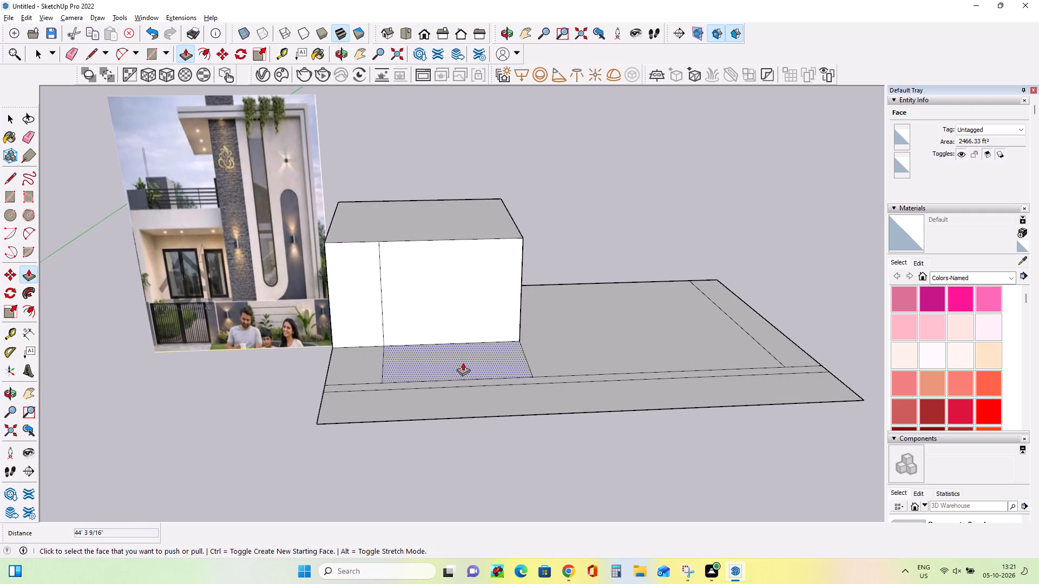
{"action": "middle_click_drag", "start_coordinate": [463, 361], "coordinate": [468, 354]}
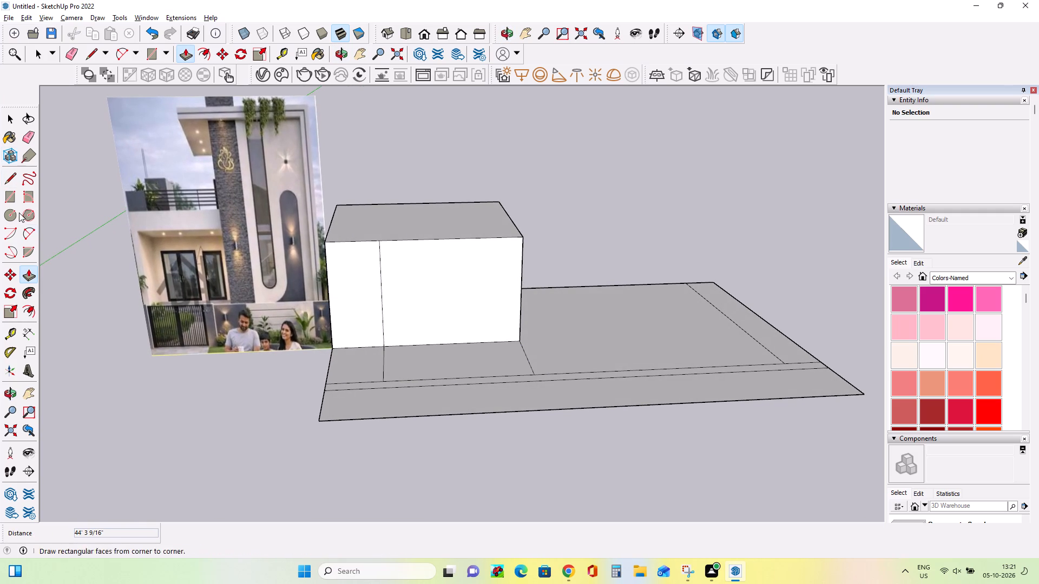
{"action": "left_click", "coordinate": [9, 196]}
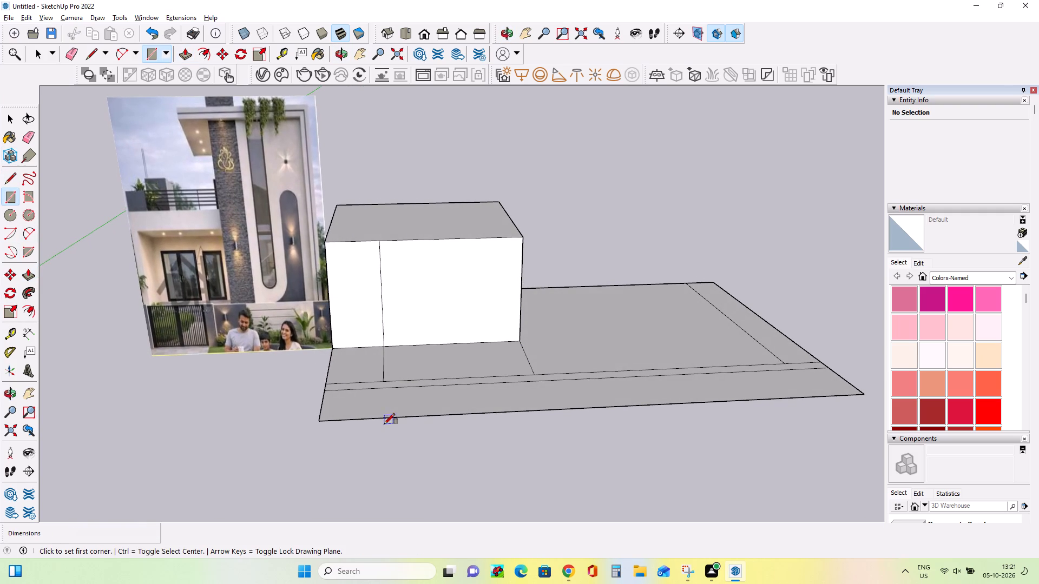
{"action": "left_click", "coordinate": [326, 383]}
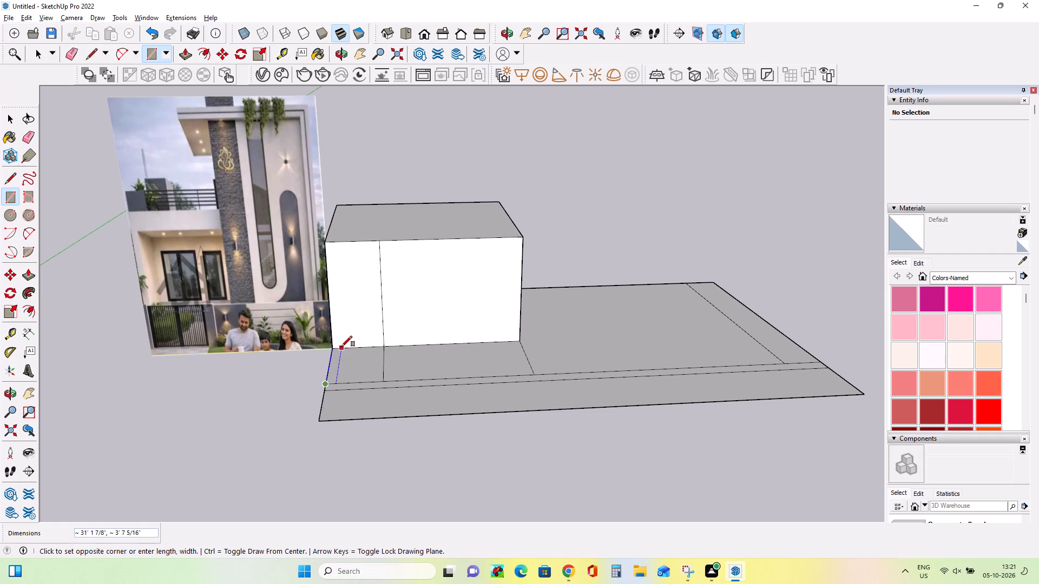
{"action": "left_click", "coordinate": [341, 347]}
Push/Pull the narrow side rectangle up about 44' 4", level with the block's top, to form the porch side wall.
{"action": "middle_click", "coordinate": [430, 404]}
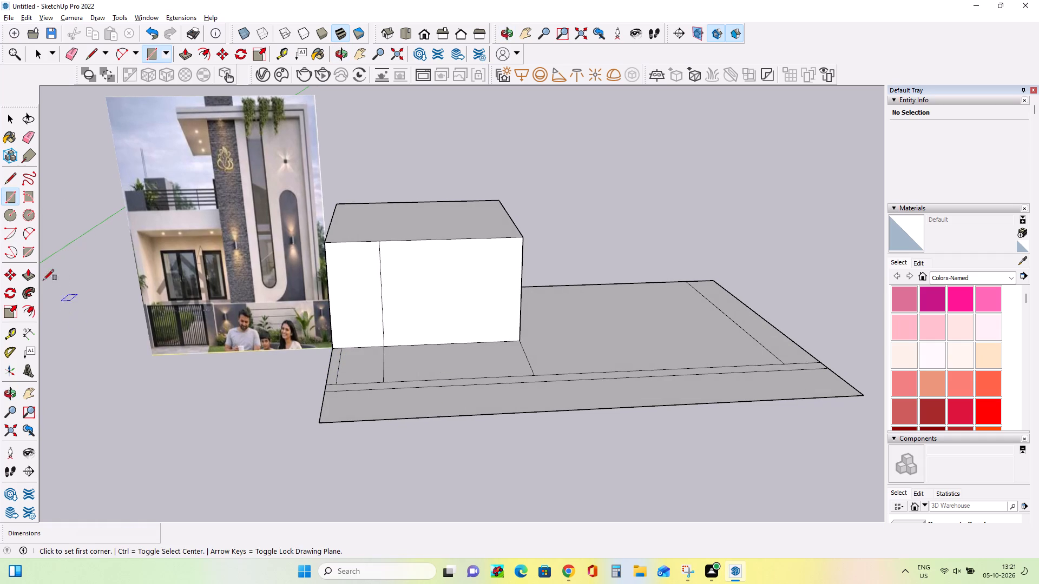
{"action": "left_click", "coordinate": [27, 274]}
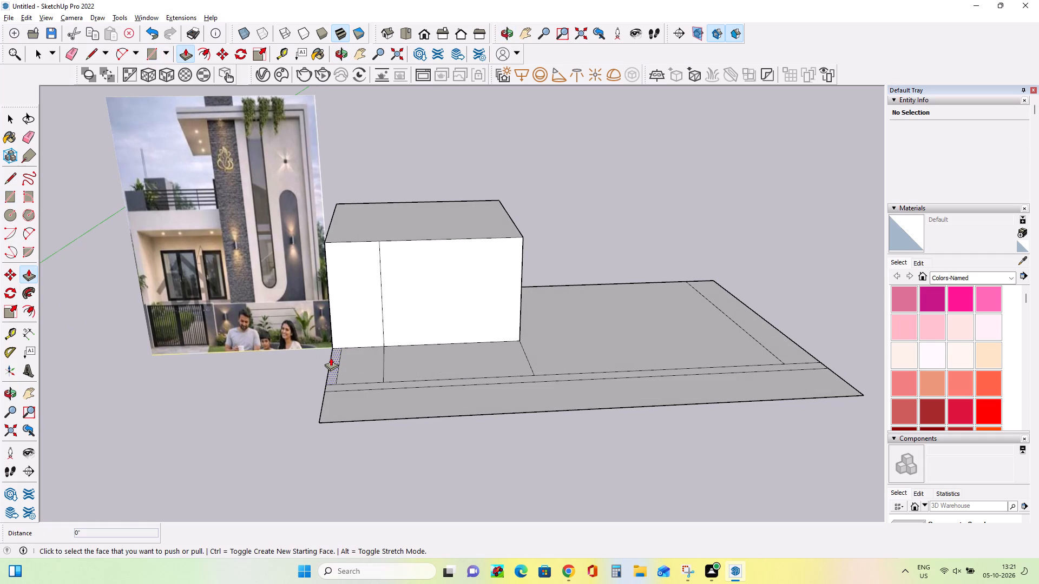
{"action": "left_click", "coordinate": [332, 358]}
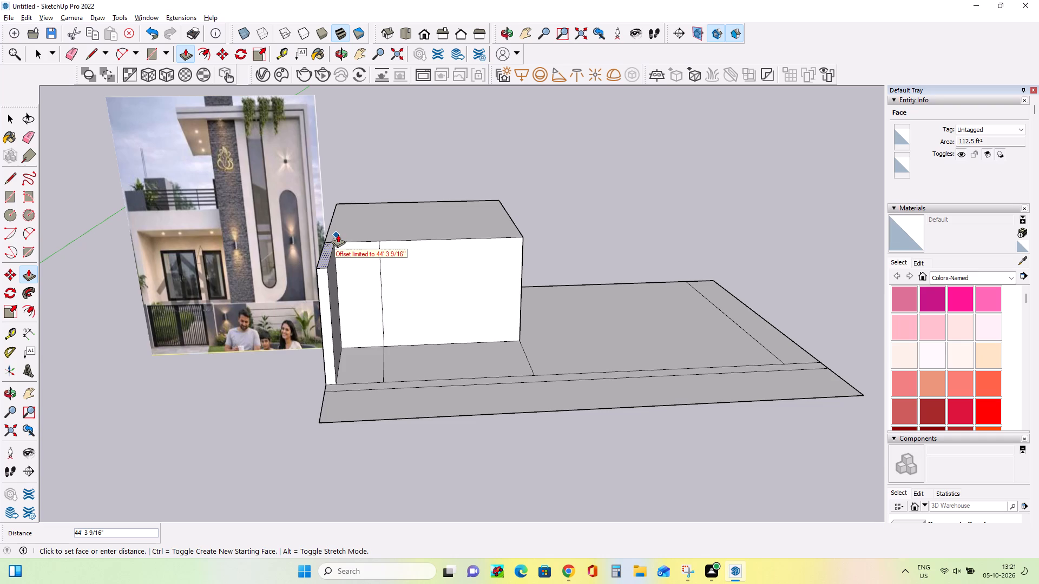
{"action": "left_click", "coordinate": [339, 234]}
Push/Pull the large rectangle up level with the lower block, and raise its top about 39' 10" more as the two-storey mass.
{"action": "middle_click_drag", "start_coordinate": [401, 297], "coordinate": [403, 284]}
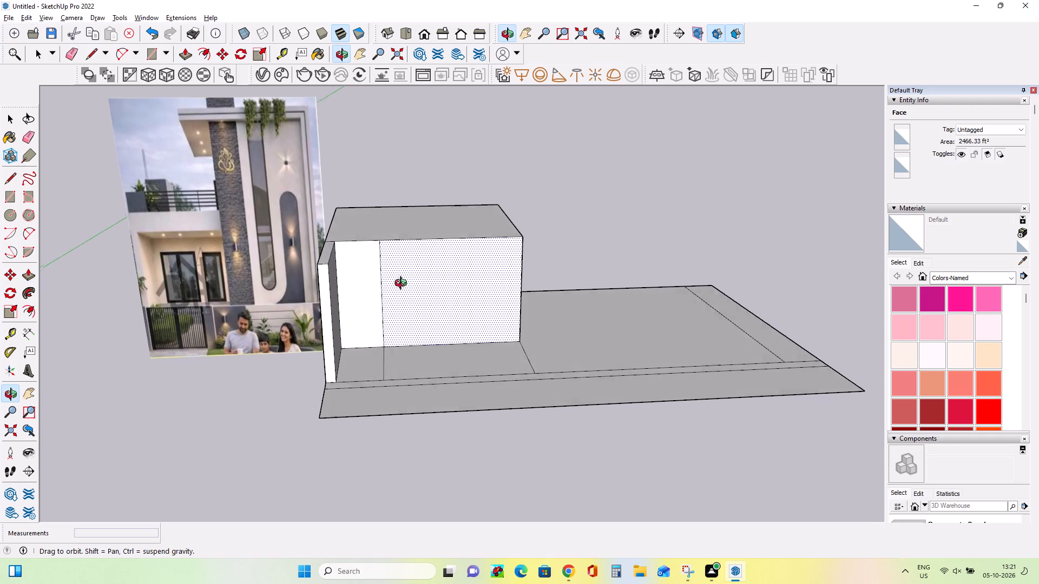
{"action": "middle_click_drag", "start_coordinate": [403, 284], "coordinate": [404, 263]}
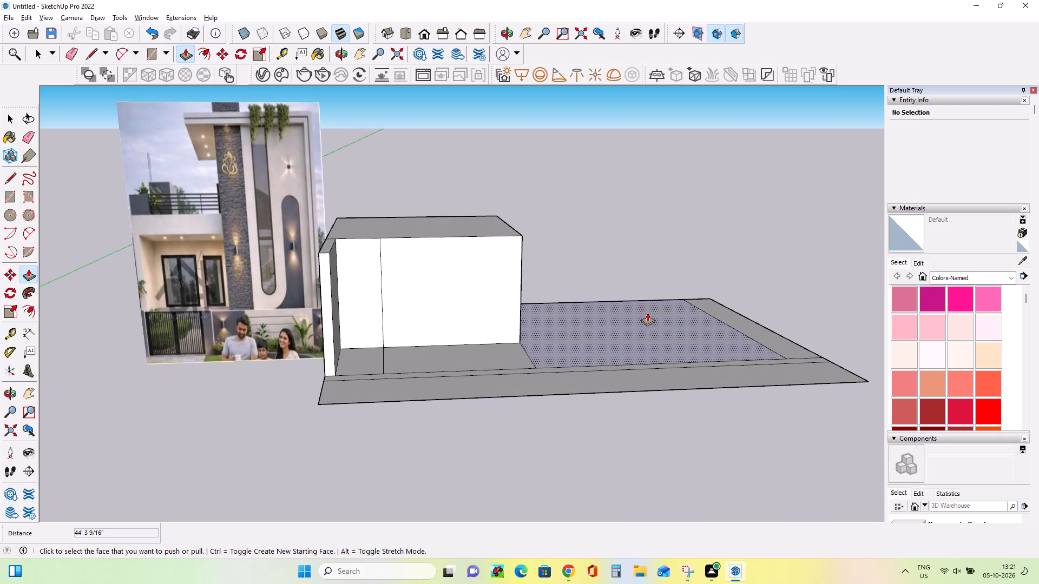
{"action": "middle_click_drag", "start_coordinate": [647, 313], "coordinate": [621, 327]}
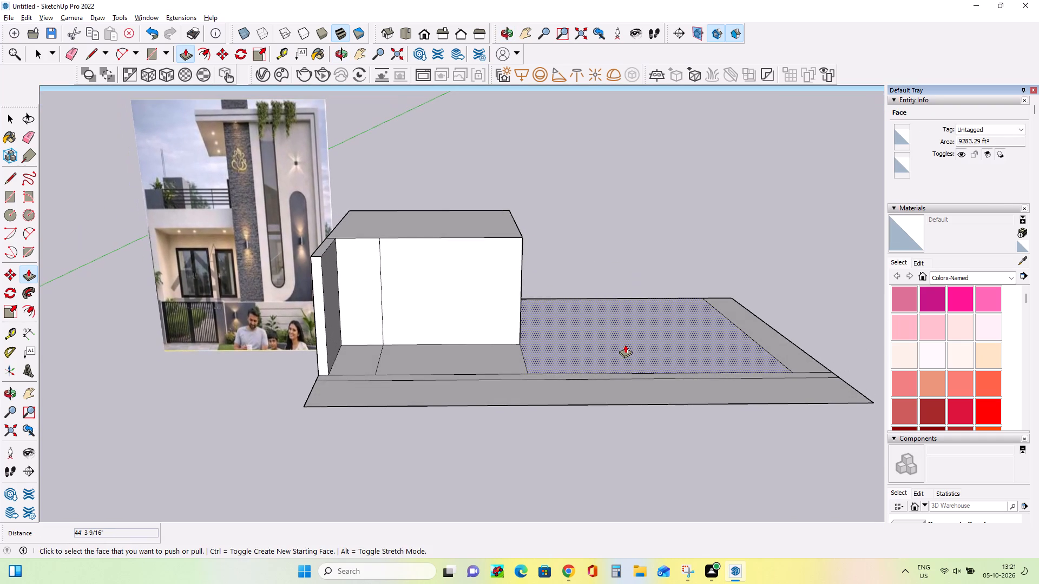
{"action": "left_click", "coordinate": [625, 344]}
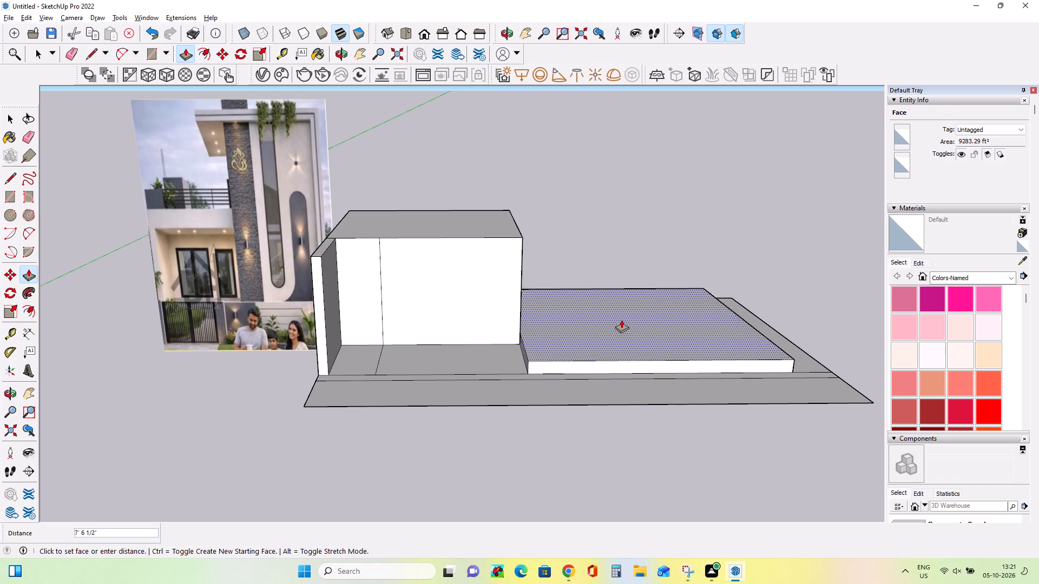
{"action": "left_click", "coordinate": [501, 228]}
{"action": "left_click", "coordinate": [592, 231]}
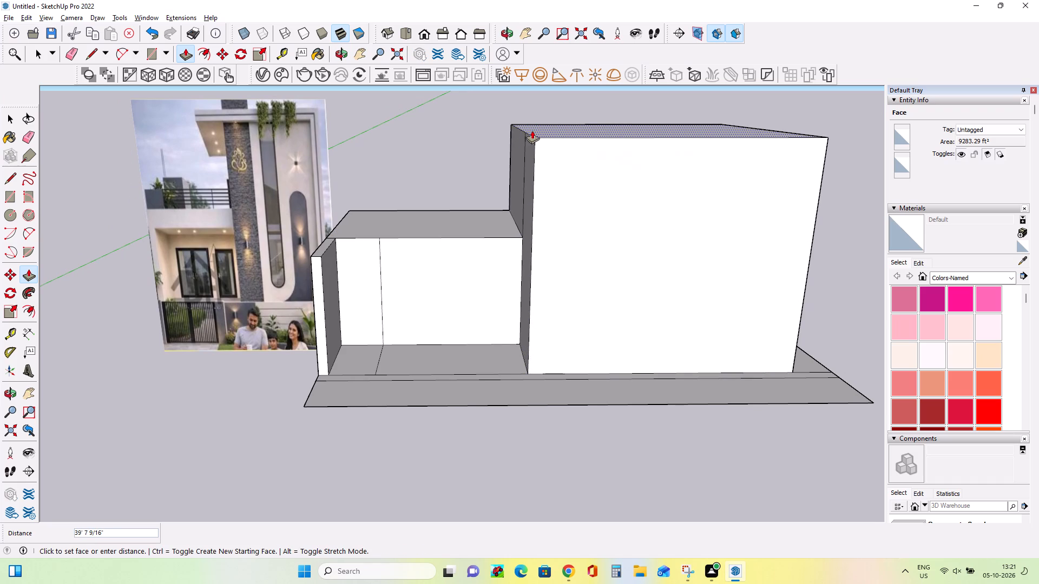
{"action": "left_click", "coordinate": [532, 130]}
Push the tall block's outer end face inward about 32' 11" to narrow it.
{"action": "middle_click_drag", "start_coordinate": [568, 266], "coordinate": [402, 282]}
{"action": "scroll", "coordinate": [568, 266], "scroll_direction": "down", "scroll_amount": 1}
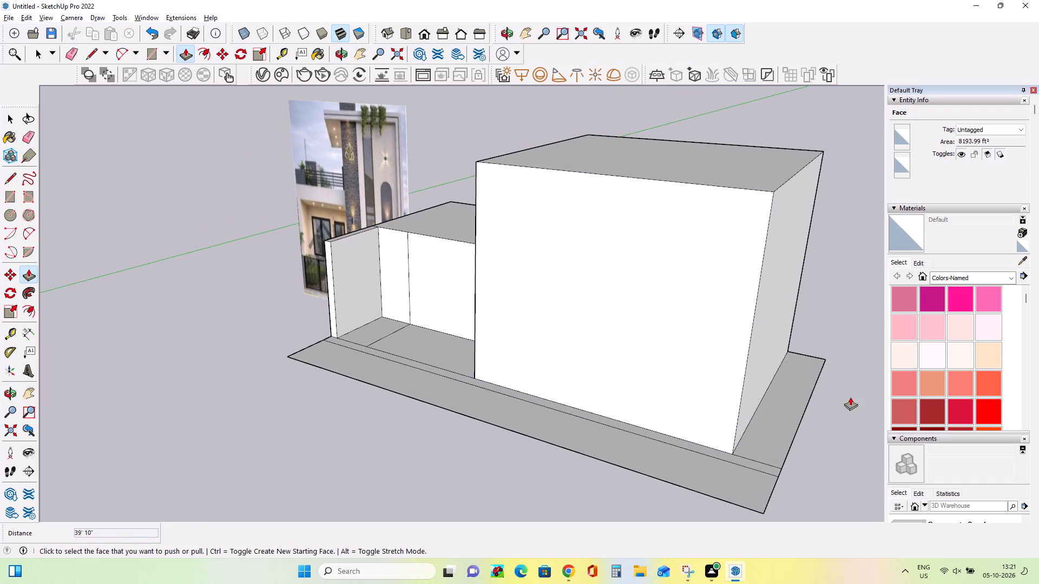
{"action": "left_click", "coordinate": [766, 363]}
{"action": "left_click", "coordinate": [673, 349]}
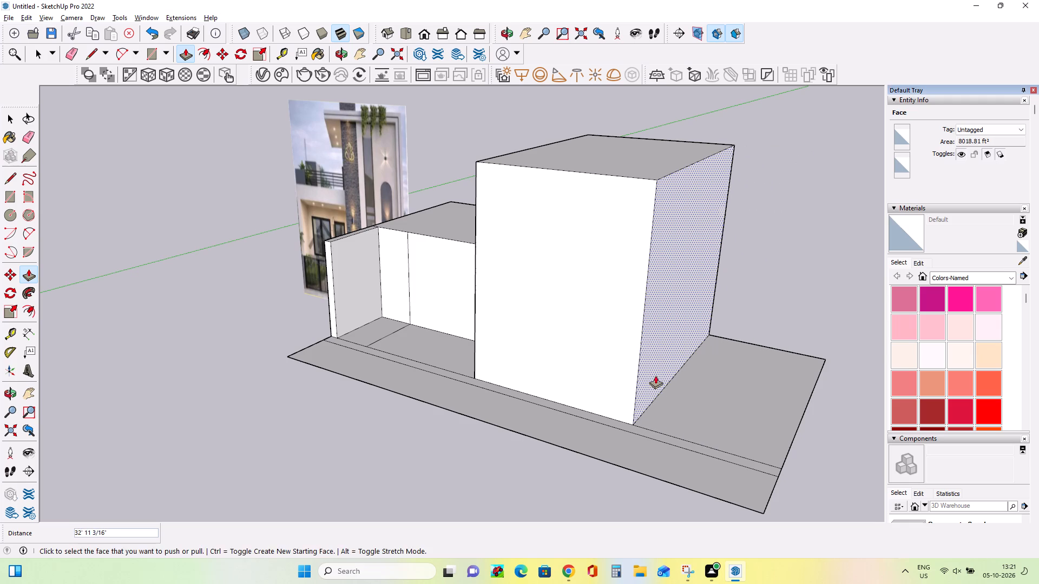
Push the tall block's outer end face inward about another 4' 9" to narrow the block further.
{"action": "middle_click_drag", "start_coordinate": [609, 395], "coordinate": [780, 368]}
{"action": "middle_click_drag", "start_coordinate": [729, 327], "coordinate": [719, 331]}
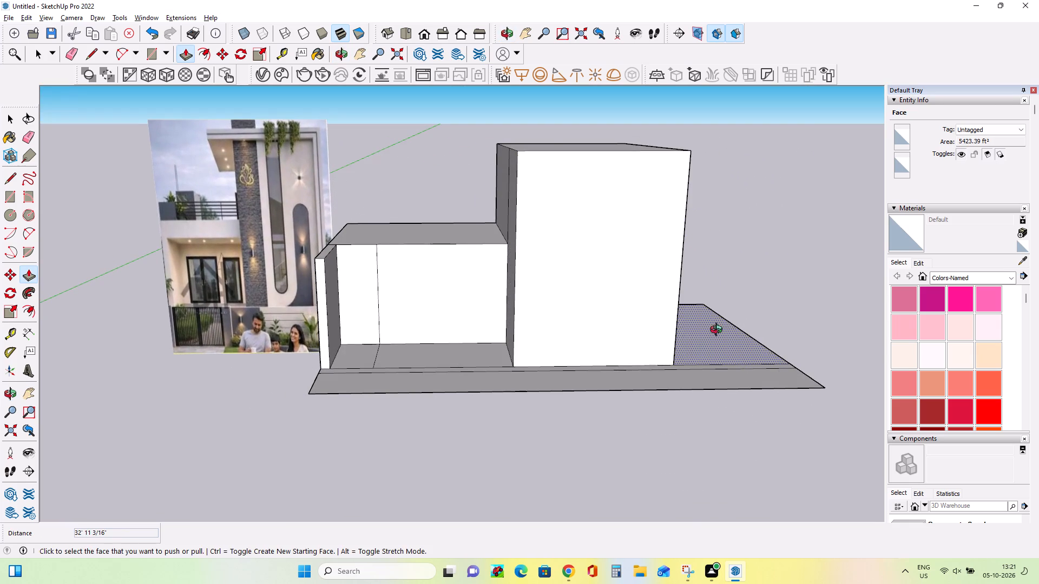
{"action": "middle_click_drag", "start_coordinate": [719, 331], "coordinate": [545, 362]}
{"action": "left_click", "coordinate": [648, 355]}
{"action": "left_click", "coordinate": [636, 350]}
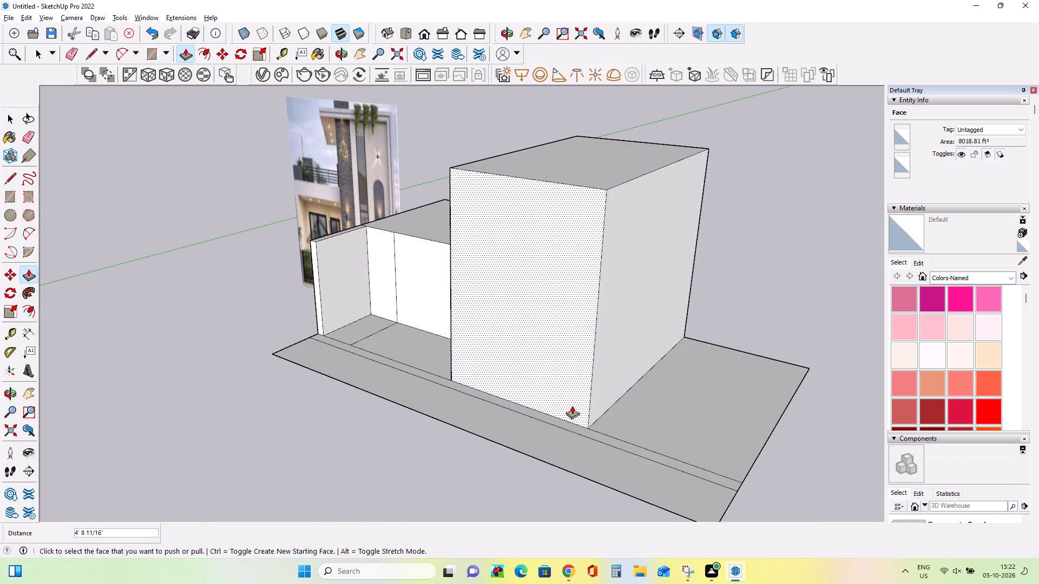
Push/Pull the tall block's top face up about 20' 8" to make the two-storey mass taller.
{"action": "middle_click_drag", "start_coordinate": [574, 406], "coordinate": [760, 408]}
{"action": "left_click", "coordinate": [594, 150]}
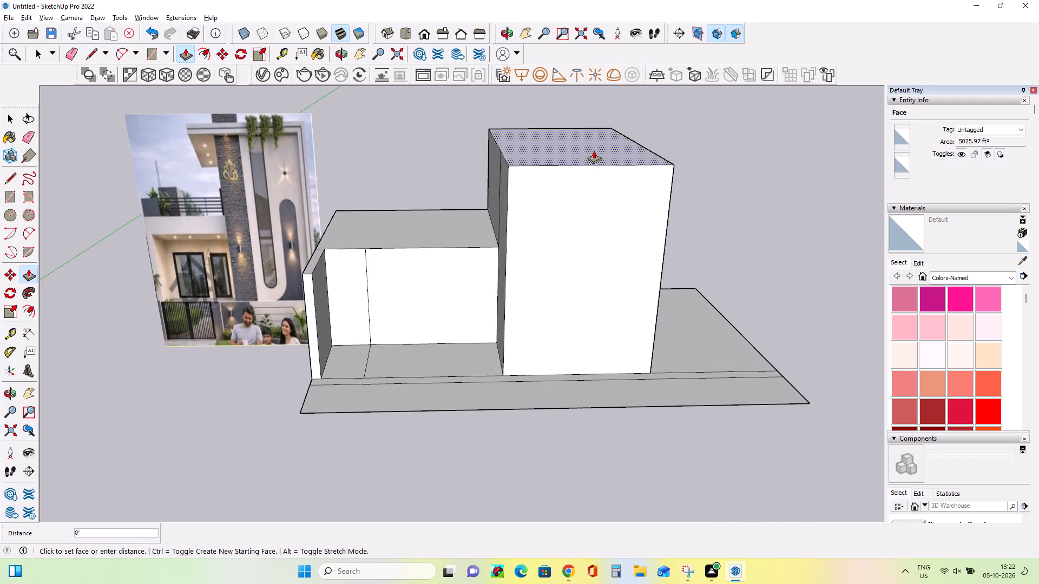
{"action": "left_click", "coordinate": [598, 97]}
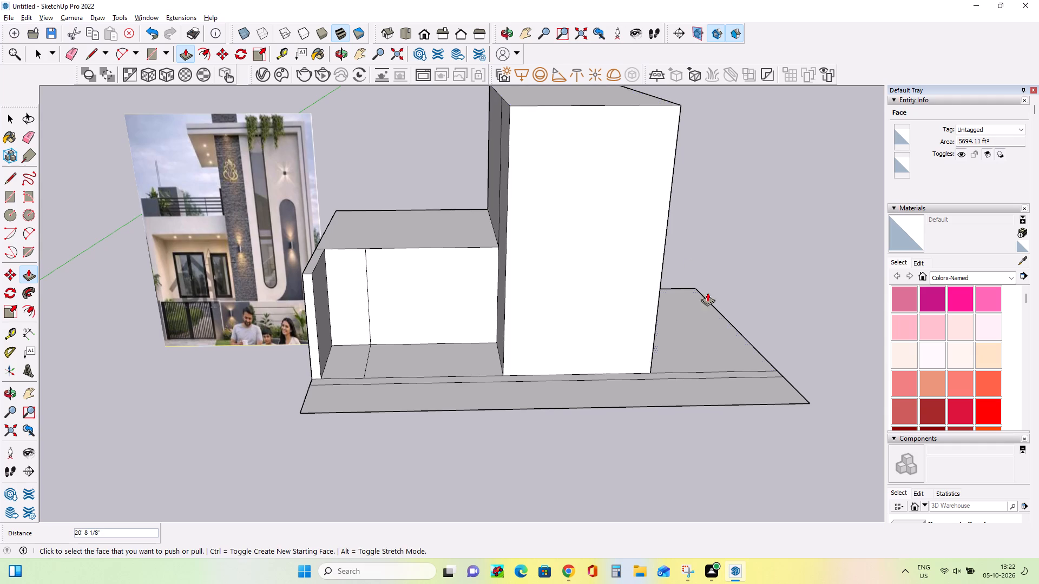
Push the tall block's top face back down 6' 2" to match the proportions of the reference image.
{"action": "middle_click_drag", "start_coordinate": [721, 329], "coordinate": [714, 298]}
{"action": "scroll", "coordinate": [671, 306], "scroll_direction": "down", "scroll_amount": 3}
{"action": "middle_click_drag", "start_coordinate": [601, 263], "coordinate": [600, 275]}
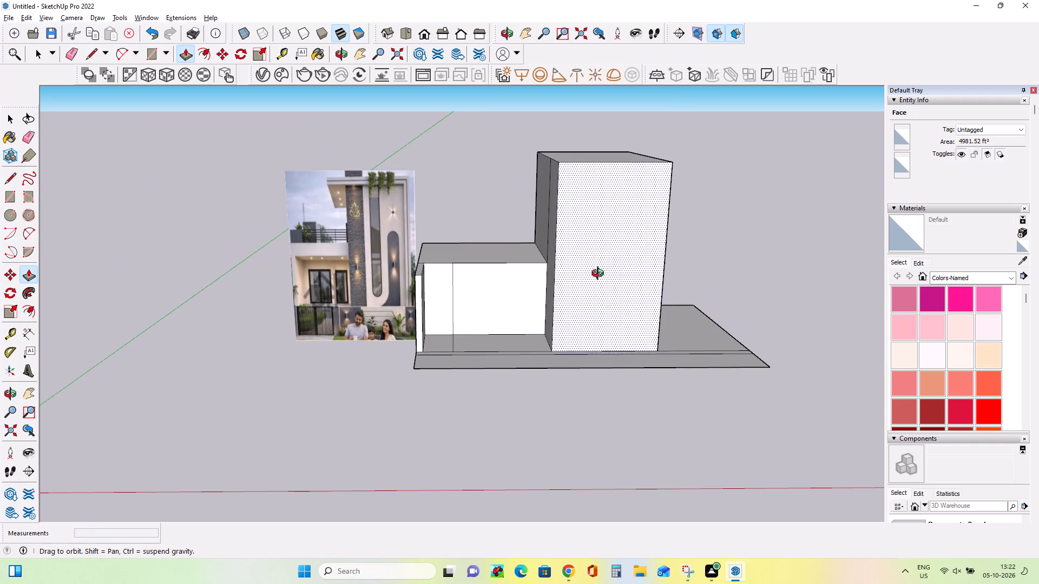
{"action": "middle_click_drag", "start_coordinate": [600, 275], "coordinate": [600, 275]}
{"action": "left_click", "coordinate": [616, 152]}
{"action": "left_click", "coordinate": [617, 163]}
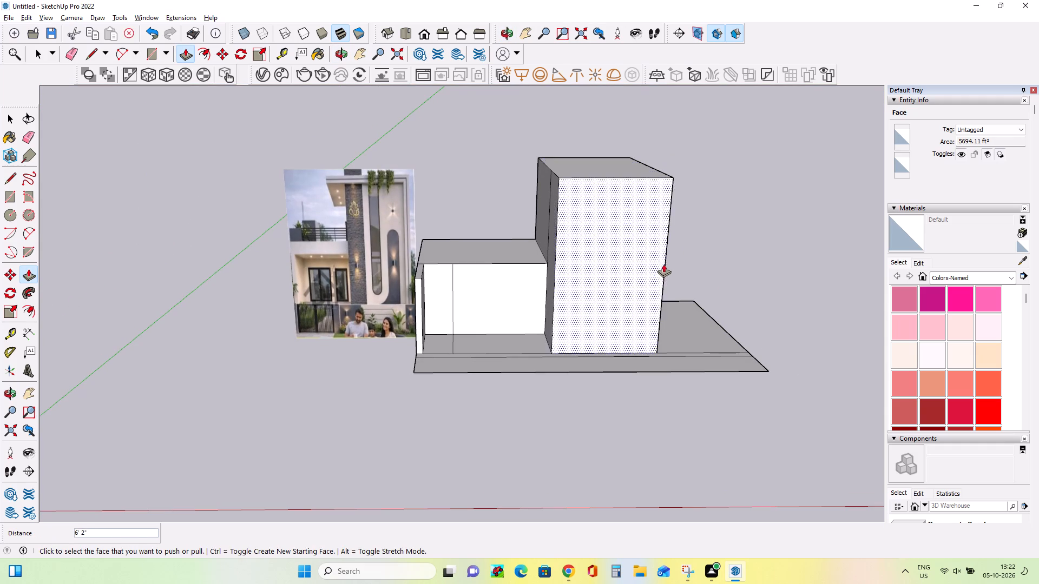
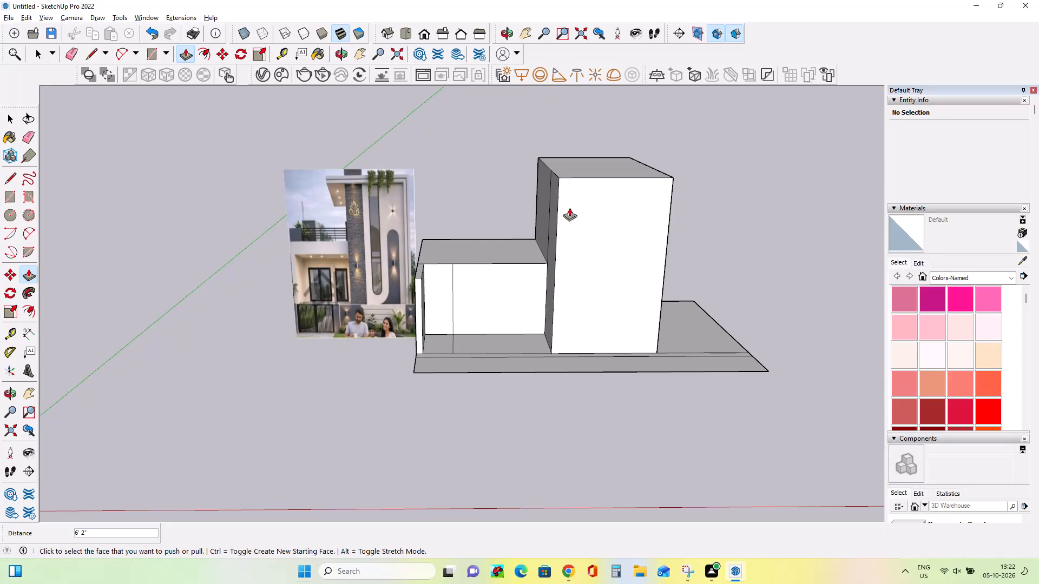
Push the tall block's front face back about 6' 1", and a further 4' 11 1/2", to recess it from the ground line.
{"action": "middle_click_drag", "start_coordinate": [686, 311], "coordinate": [639, 313]}
{"action": "scroll", "coordinate": [588, 333], "scroll_direction": "up", "scroll_amount": 2}
{"action": "middle_click_drag", "start_coordinate": [604, 346], "coordinate": [615, 357]}
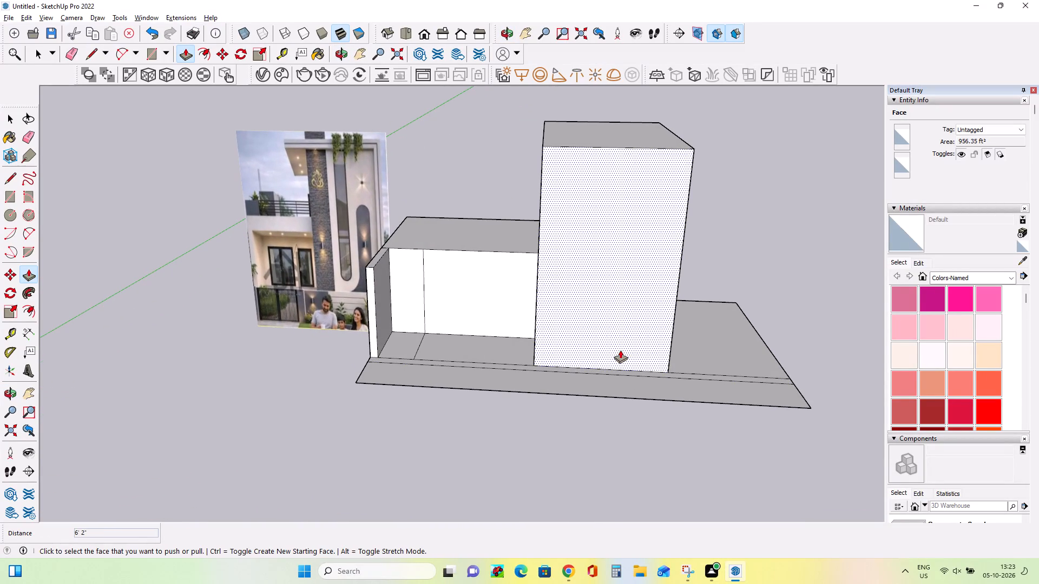
{"action": "left_click", "coordinate": [611, 335]}
{"action": "left_click", "coordinate": [613, 329]}
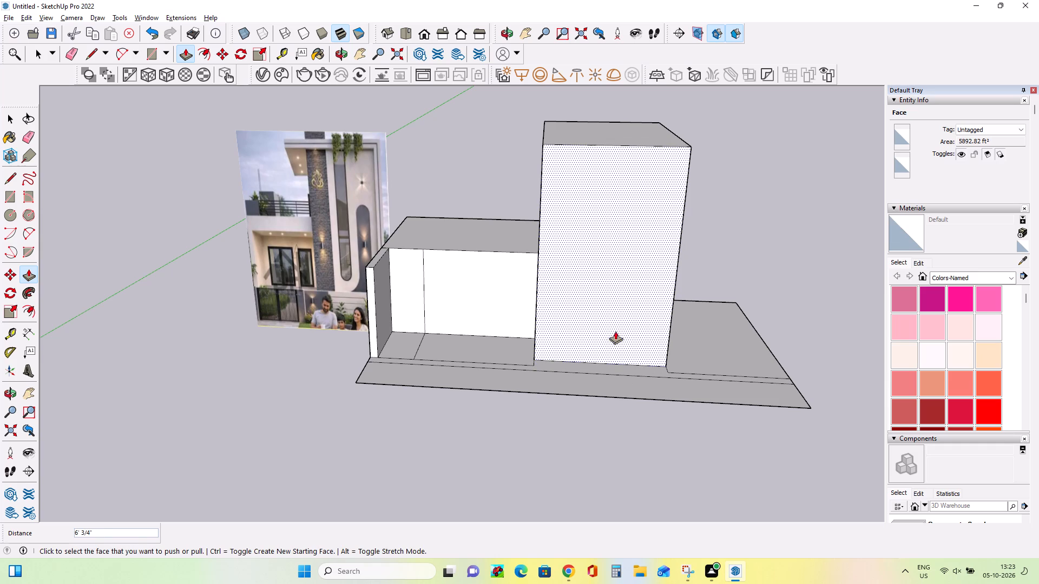
{"action": "left_click", "coordinate": [634, 293]}
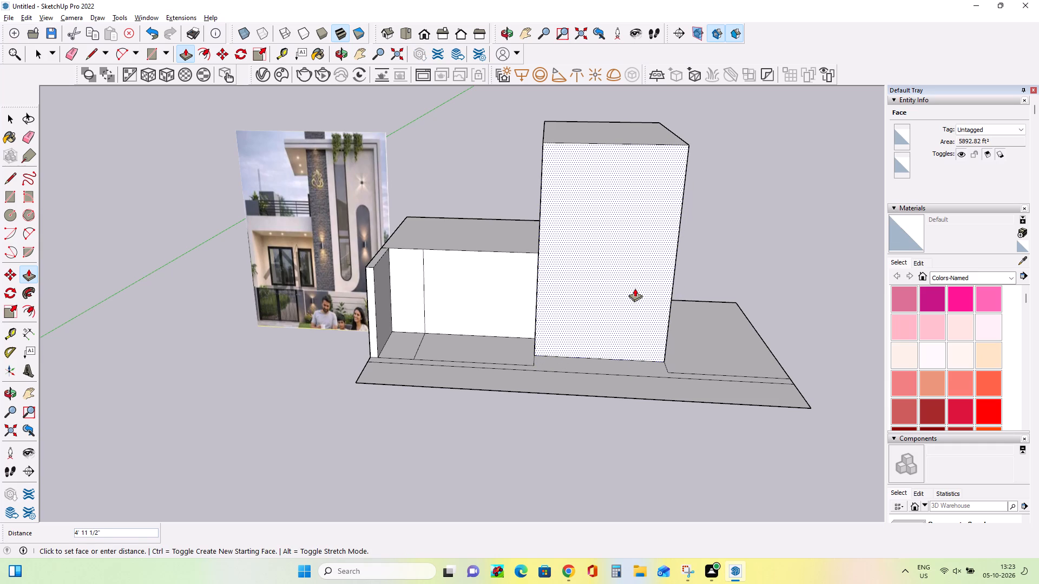
{"action": "left_click", "coordinate": [635, 288]}
Draw a line on the ground slab across the front of the tall block, joining the ends of its side base lines.
{"action": "middle_click_drag", "start_coordinate": [632, 344], "coordinate": [683, 347]}
{"action": "scroll", "coordinate": [608, 293], "scroll_direction": "up", "scroll_amount": 4}
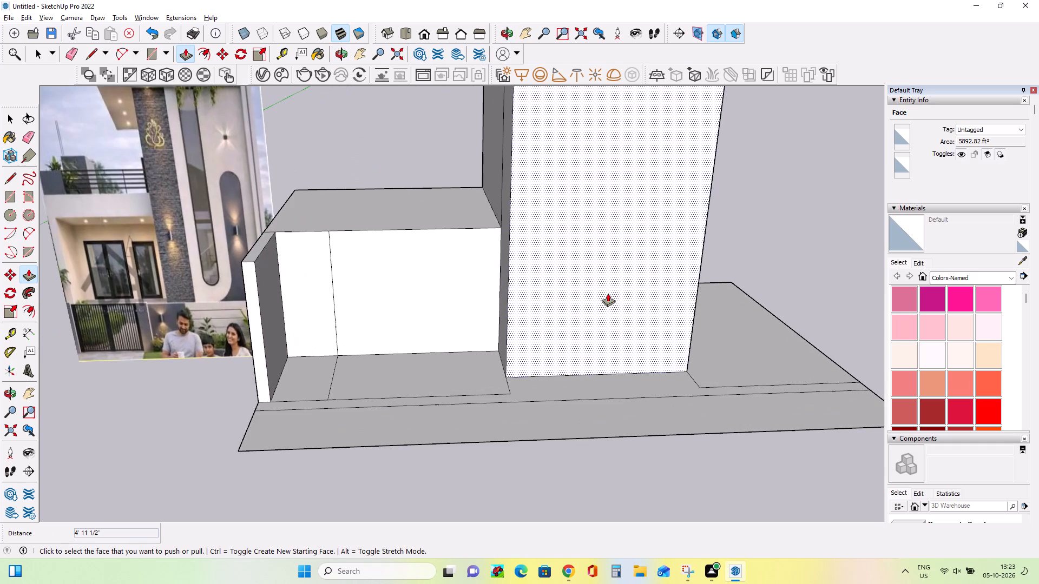
{"action": "left_click", "coordinate": [12, 179]}
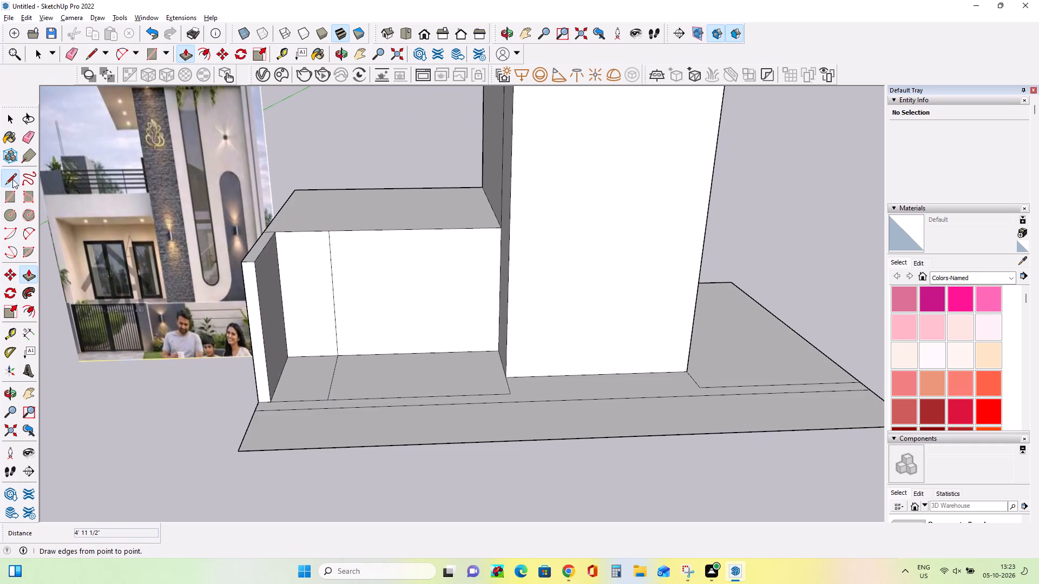
{"action": "left_click", "coordinate": [509, 393]}
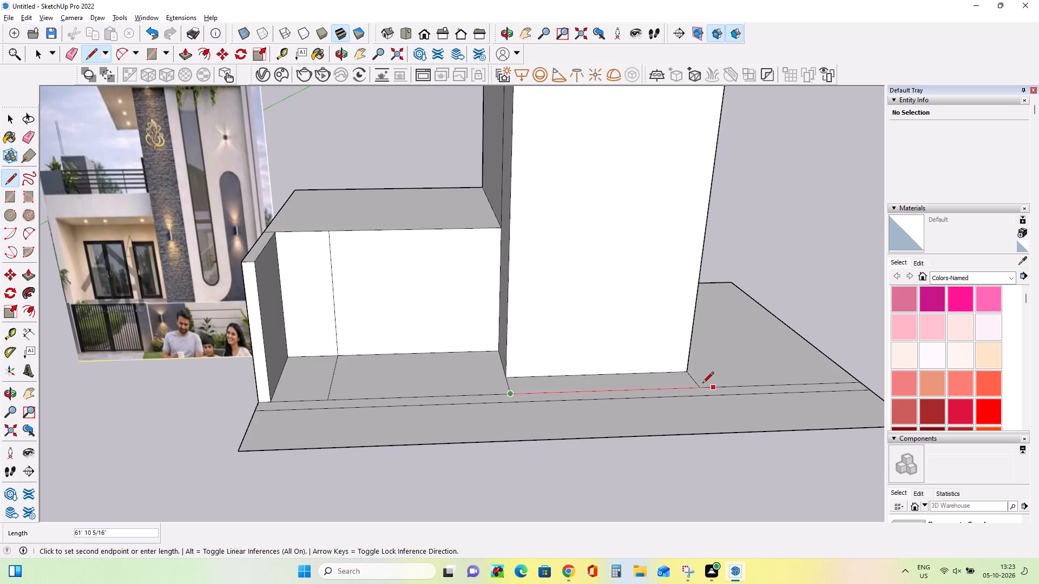
{"action": "left_click", "coordinate": [696, 384]}
Pull the top face of the low block's thin side wall up 21' 10".
{"action": "scroll", "coordinate": [758, 393], "scroll_direction": "down", "scroll_amount": 2}
{"action": "middle_click_drag", "start_coordinate": [758, 395], "coordinate": [759, 403]}
{"action": "middle_click", "coordinate": [396, 325]}
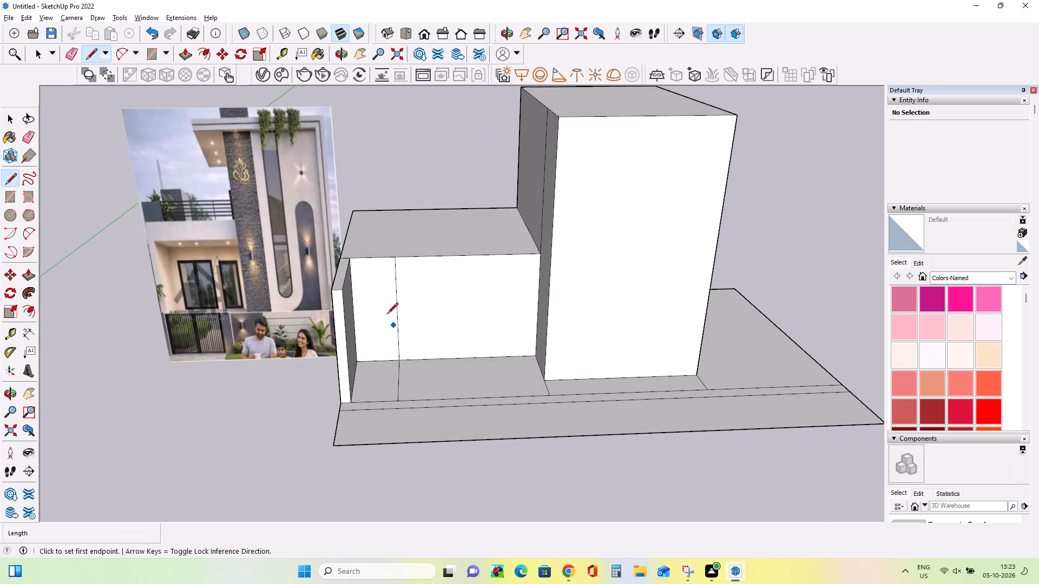
{"action": "scroll", "coordinate": [364, 280], "scroll_direction": "down", "scroll_amount": 1}
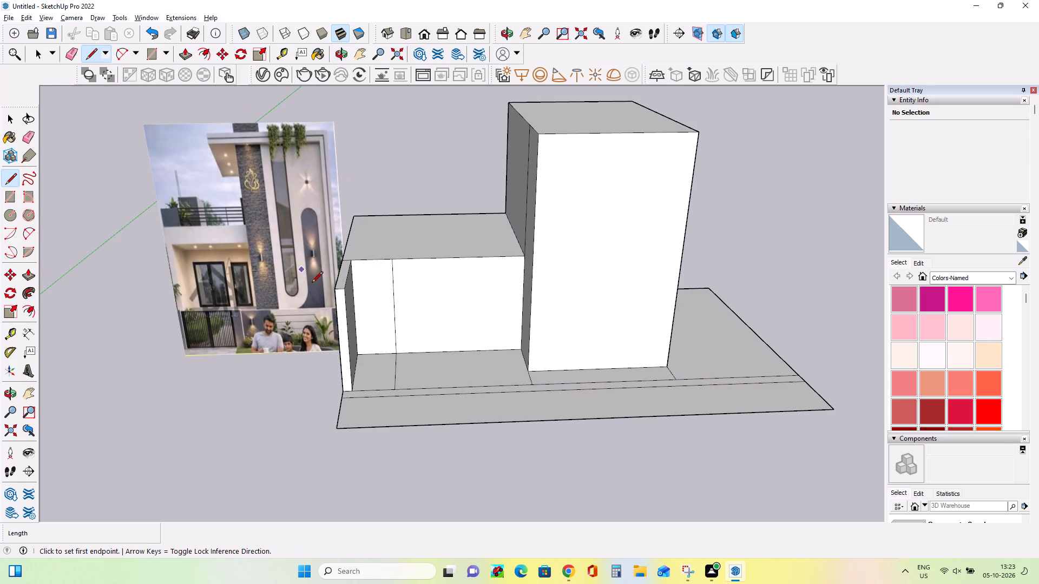
{"action": "left_click", "coordinate": [25, 278]}
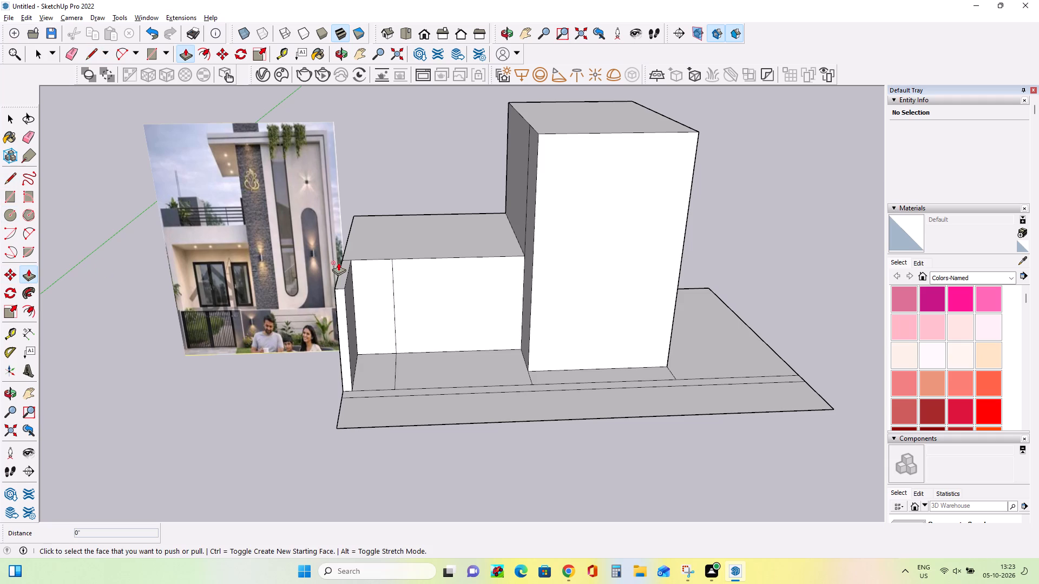
{"action": "left_click", "coordinate": [344, 267]}
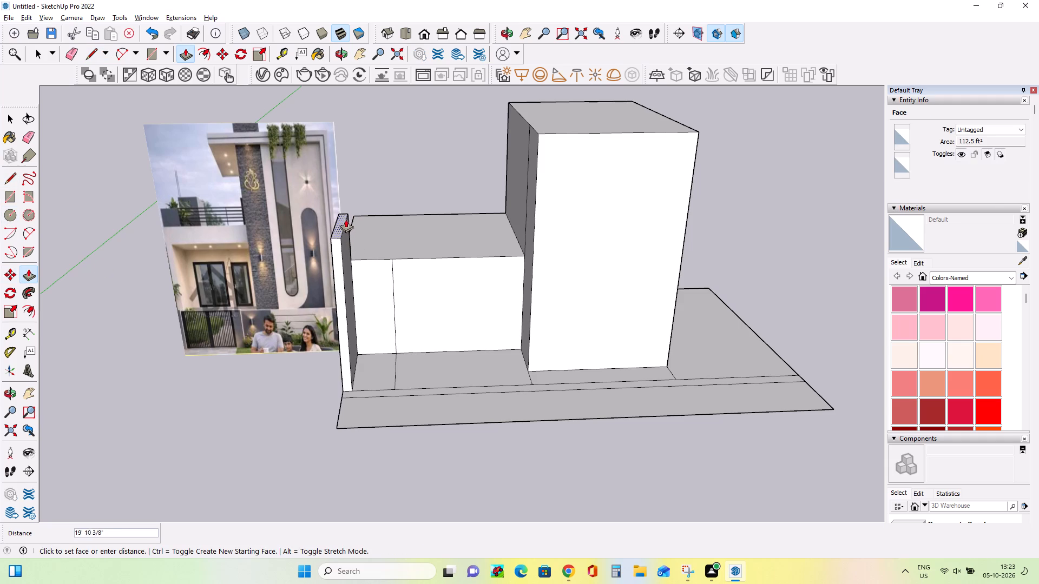
{"action": "left_click", "coordinate": [346, 215]}
Draw a rectangle about 8' 11" by 31' 2" across the upper end of the side wall's inner face.
{"action": "middle_click_drag", "start_coordinate": [466, 285], "coordinate": [378, 299]}
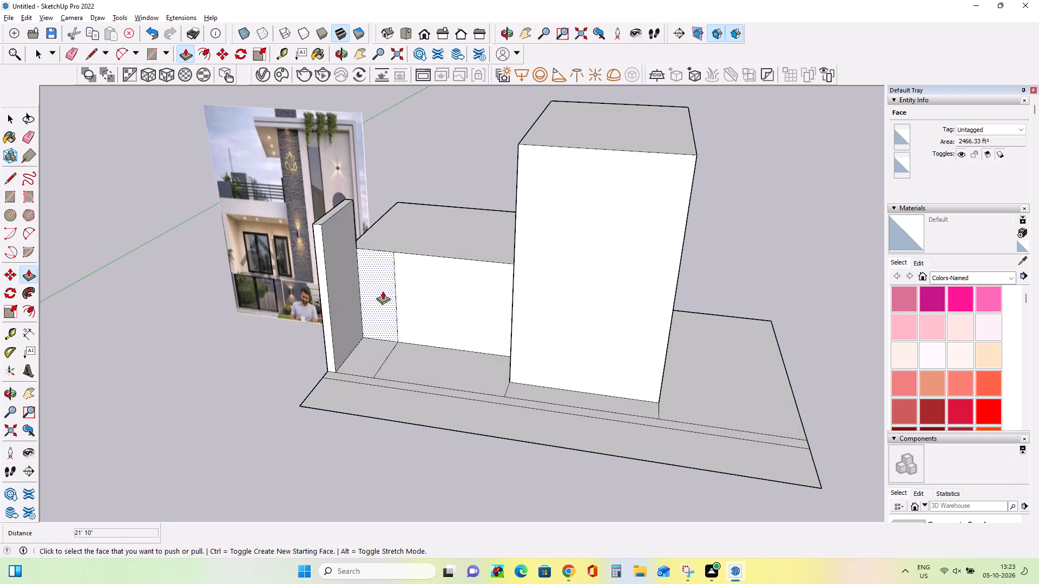
{"action": "middle_click_drag", "start_coordinate": [385, 293], "coordinate": [731, 289]}
{"action": "middle_click_drag", "start_coordinate": [300, 329], "coordinate": [373, 341]}
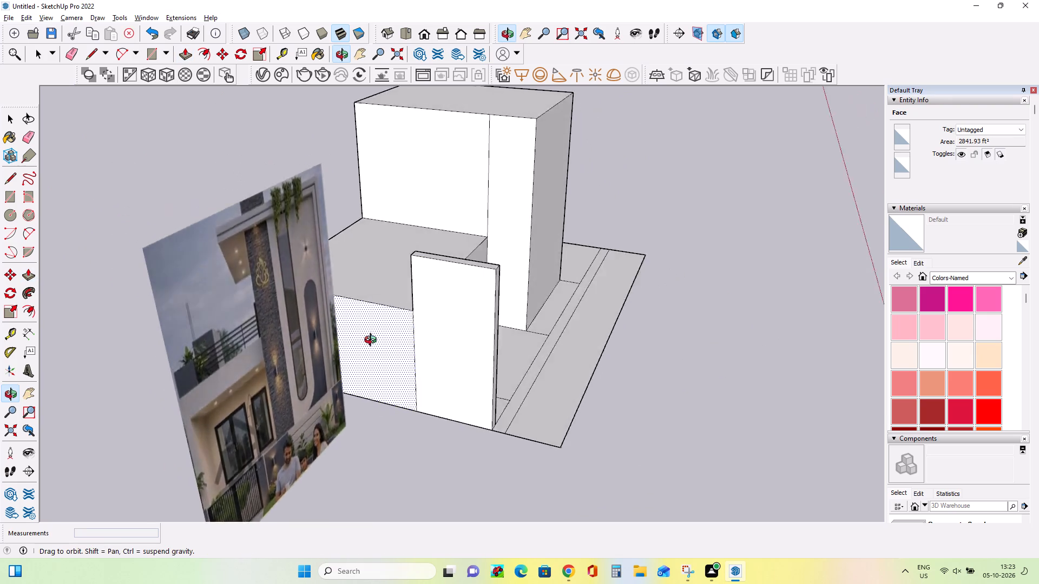
{"action": "middle_click_drag", "start_coordinate": [373, 341], "coordinate": [0, 349]}
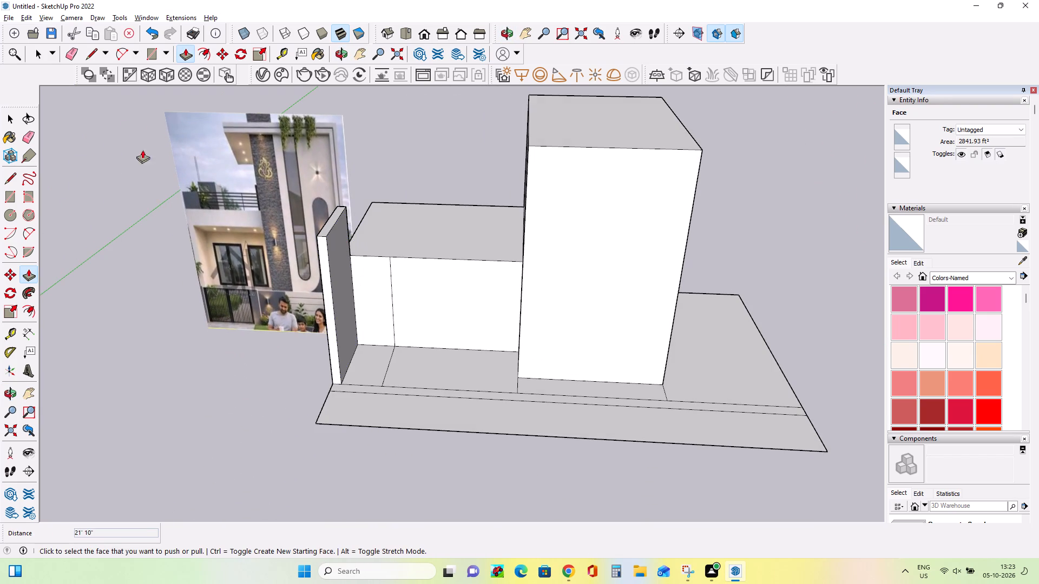
{"action": "left_click", "coordinate": [9, 198]}
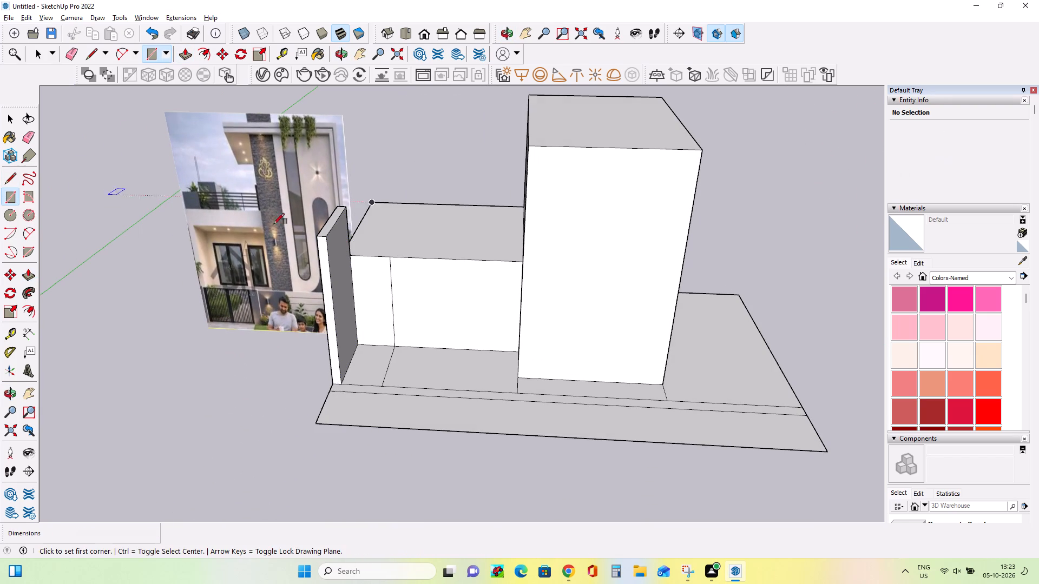
{"action": "left_click", "coordinate": [331, 258]}
{"action": "left_click", "coordinate": [346, 210]}
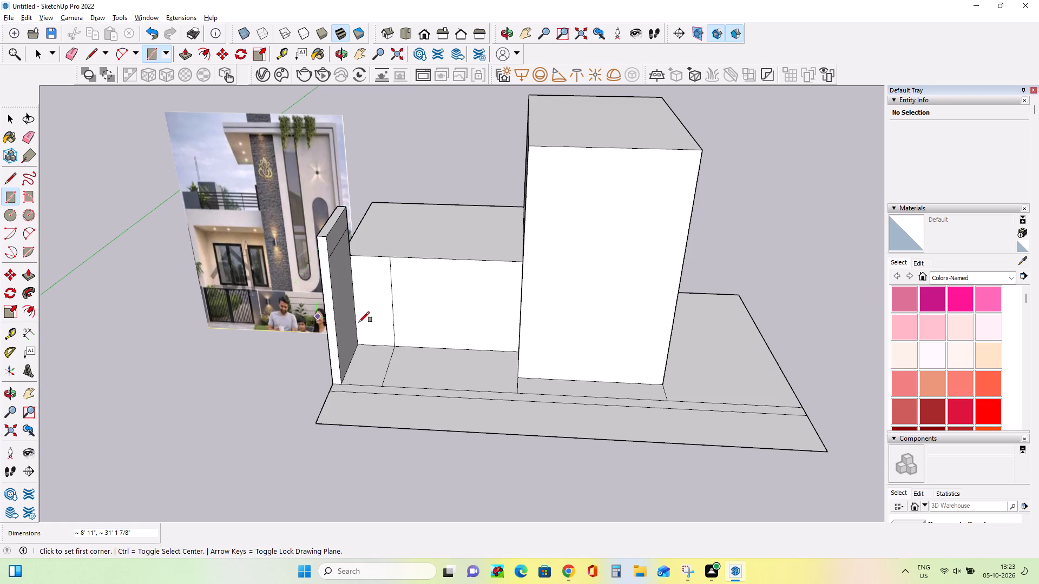
Extrude the rectangle about 72' 8" across to the tall block to form the porch's deep roof beam.
{"action": "left_click", "coordinate": [26, 273]}
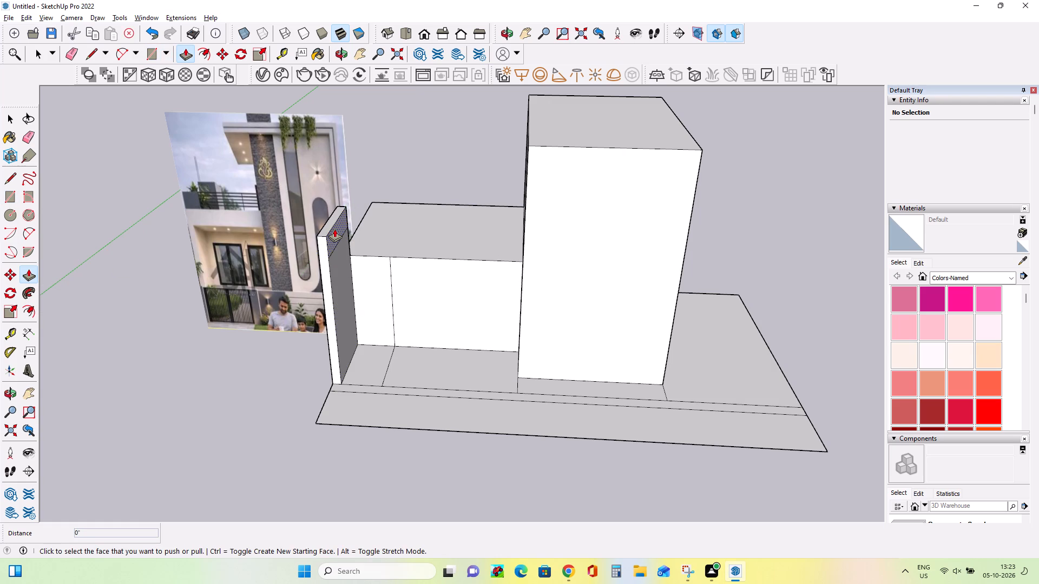
{"action": "left_click", "coordinate": [335, 229]}
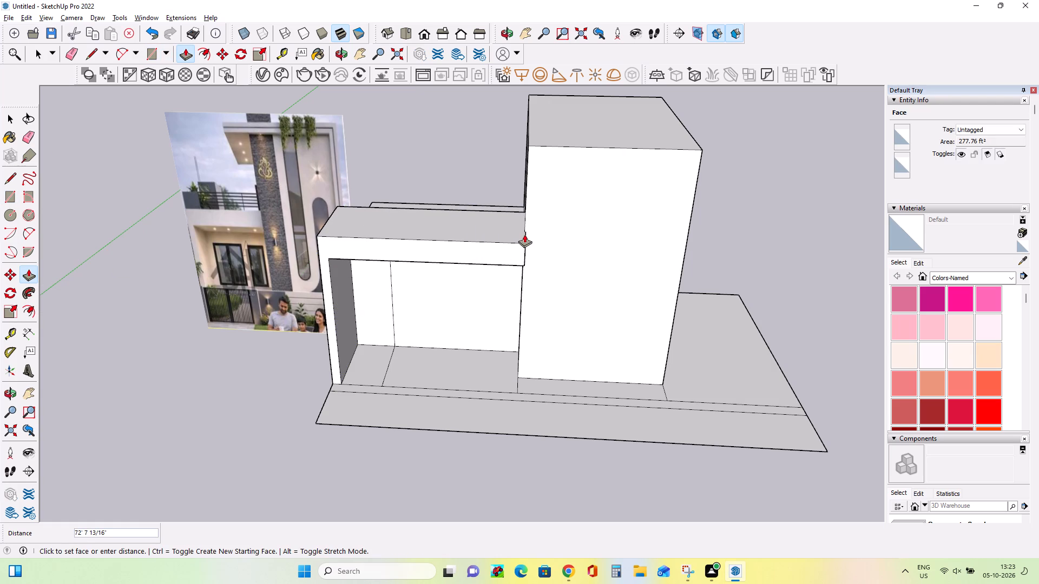
{"action": "left_click", "coordinate": [524, 234]}
Examine the reference elevation up close, in the model and in Snipping Tool, then return to SketchUp.
{"action": "middle_click_drag", "start_coordinate": [513, 256], "coordinate": [567, 248]}
{"action": "scroll", "coordinate": [545, 233], "scroll_direction": "up", "scroll_amount": 2}
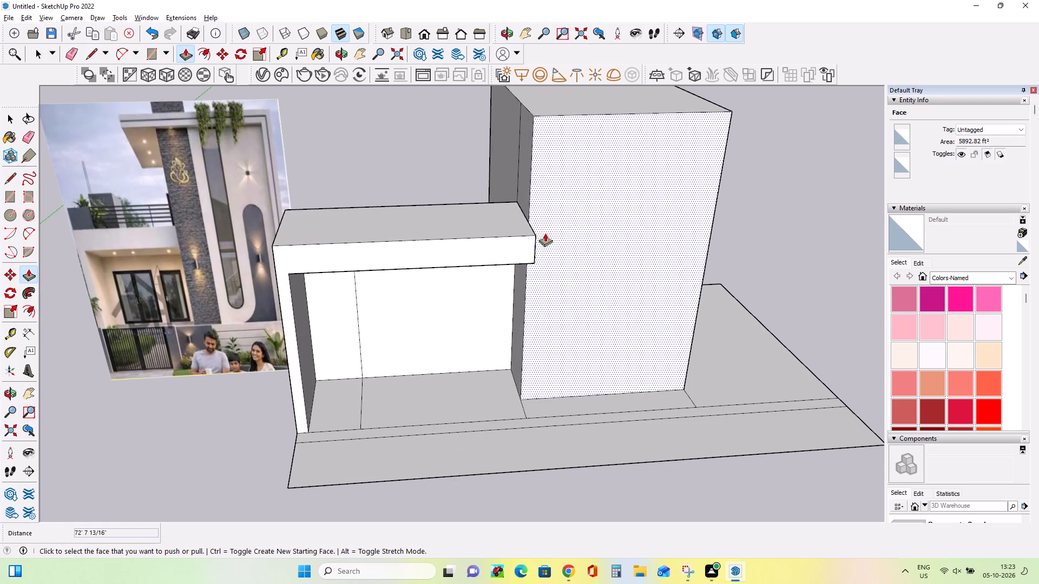
{"action": "scroll", "coordinate": [169, 249], "scroll_direction": "up", "scroll_amount": 10}
{"action": "middle_click_drag", "start_coordinate": [264, 269], "coordinate": [218, 283]}
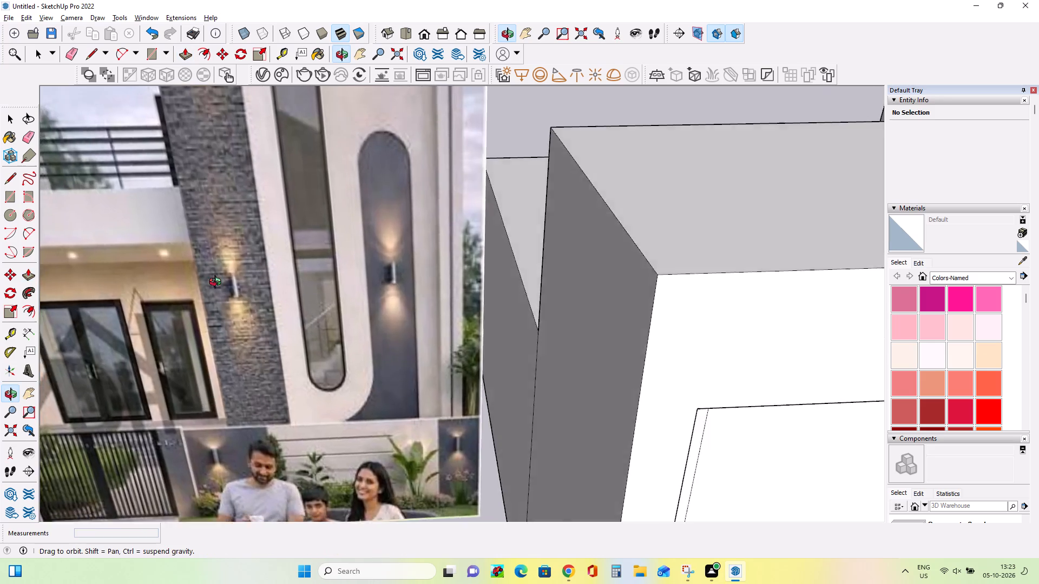
{"action": "middle_click_drag", "start_coordinate": [218, 283], "coordinate": [181, 304]}
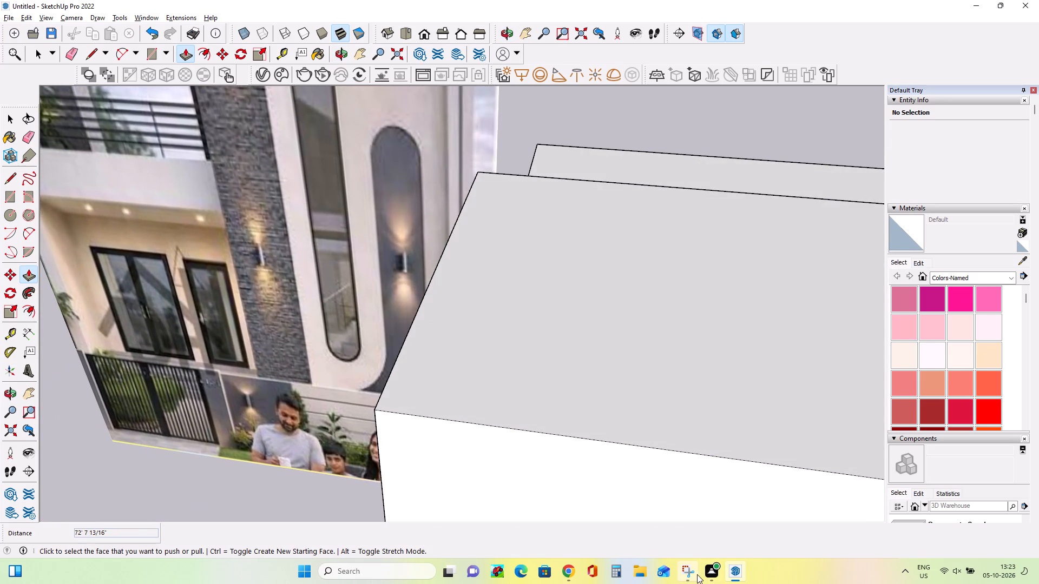
{"action": "left_click", "coordinate": [689, 576]}
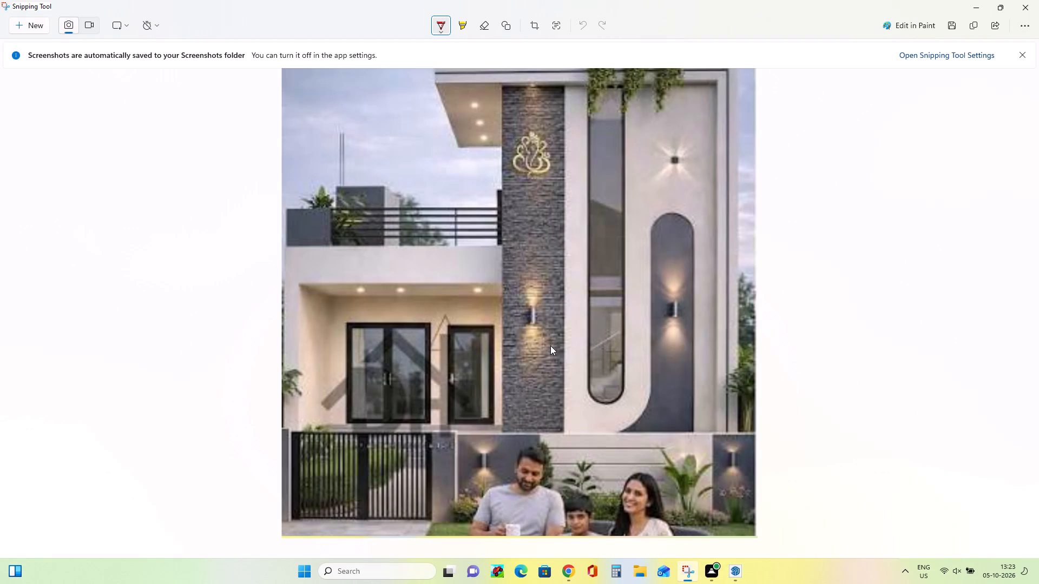
{"action": "key", "text": "alt+Tab"}
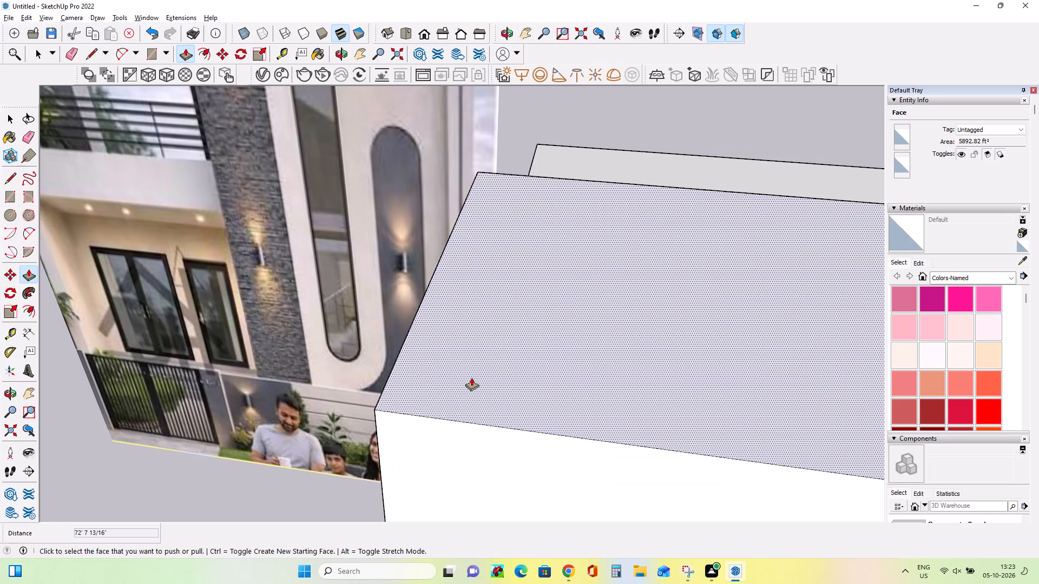
Pull the tall block's front face forward about 10' 11" so it meets the end of the porch roof.
{"action": "scroll", "coordinate": [471, 377], "scroll_direction": "down", "scroll_amount": 18}
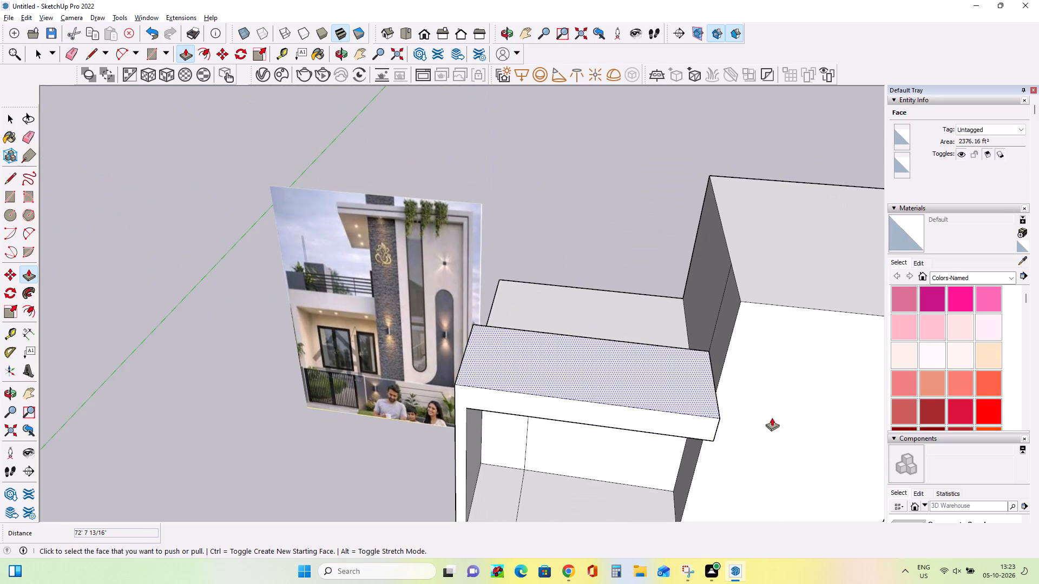
{"action": "scroll", "coordinate": [773, 417], "scroll_direction": "up", "scroll_amount": 2}
{"action": "middle_click_drag", "start_coordinate": [764, 409], "coordinate": [617, 399]}
{"action": "scroll", "coordinate": [367, 426], "scroll_direction": "down", "scroll_amount": 4}
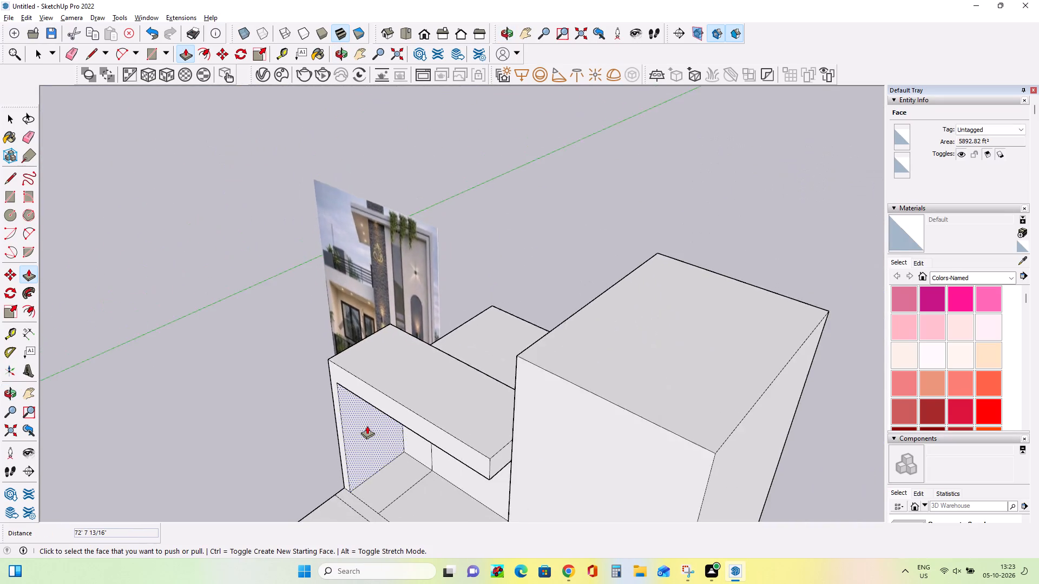
{"action": "scroll", "coordinate": [367, 426], "scroll_direction": "down", "scroll_amount": 3}
{"action": "middle_click_drag", "start_coordinate": [350, 458], "coordinate": [461, 415]}
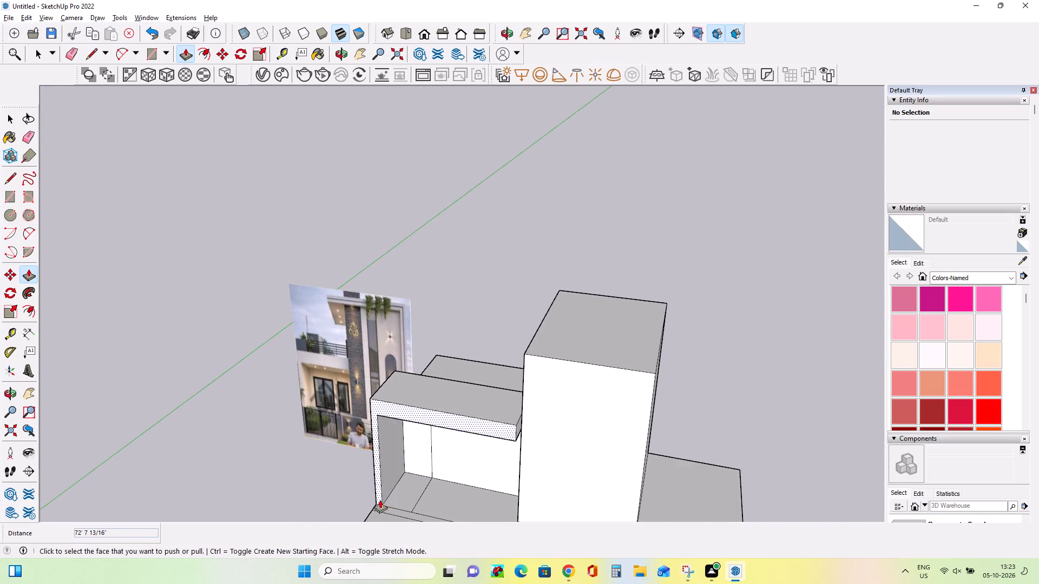
{"action": "scroll", "coordinate": [379, 499], "scroll_direction": "up", "scroll_amount": 4}
{"action": "scroll", "coordinate": [379, 497], "scroll_direction": "down", "scroll_amount": 12}
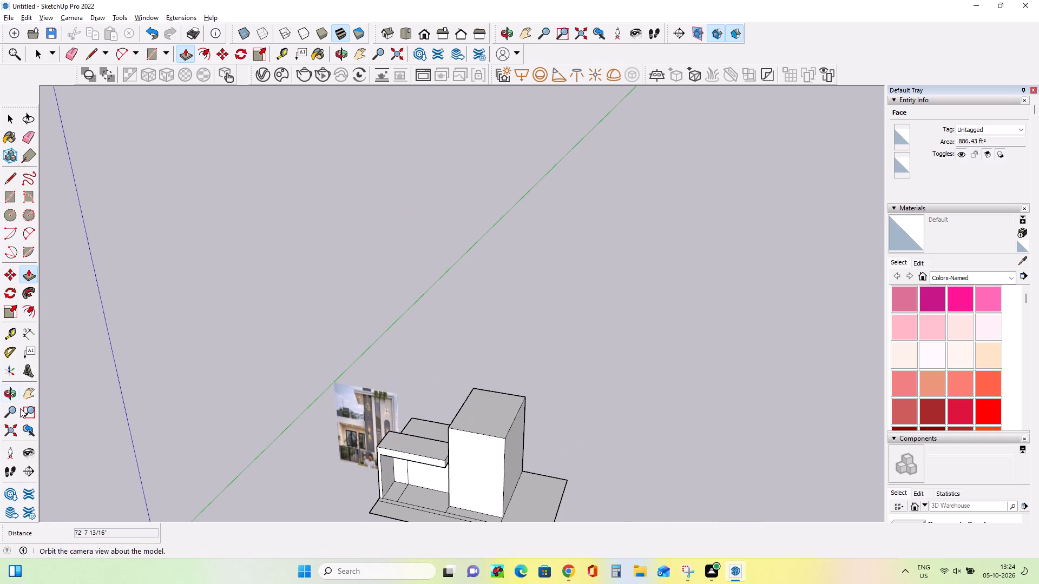
{"action": "left_click", "coordinate": [31, 397]}
{"action": "left_click_drag", "start_coordinate": [469, 470], "coordinate": [480, 379]}
{"action": "scroll", "coordinate": [483, 386], "scroll_direction": "up", "scroll_amount": 4}
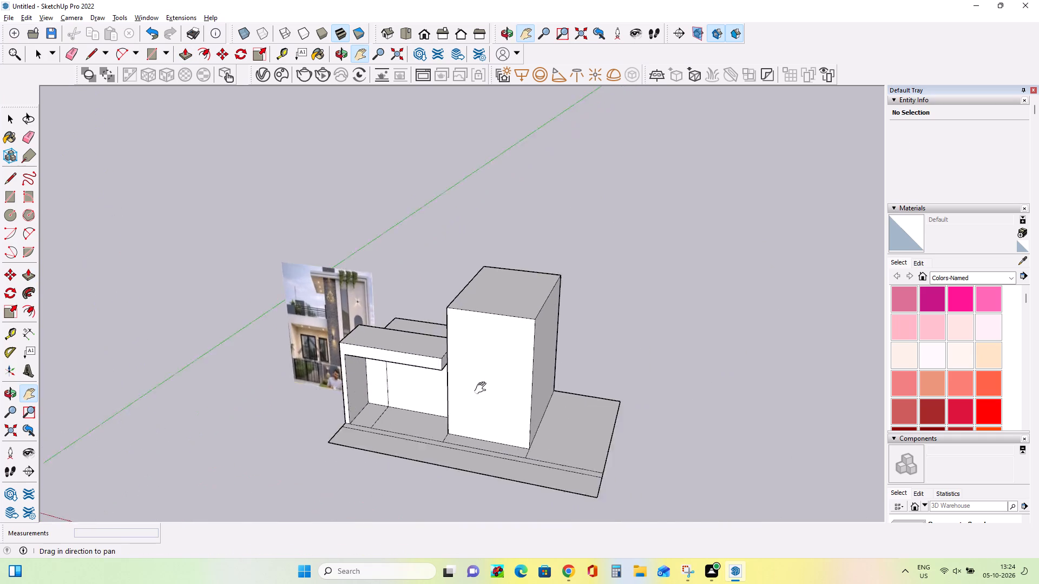
{"action": "scroll", "coordinate": [483, 388], "scroll_direction": "up", "scroll_amount": 5}
{"action": "left_click", "coordinate": [486, 441]}
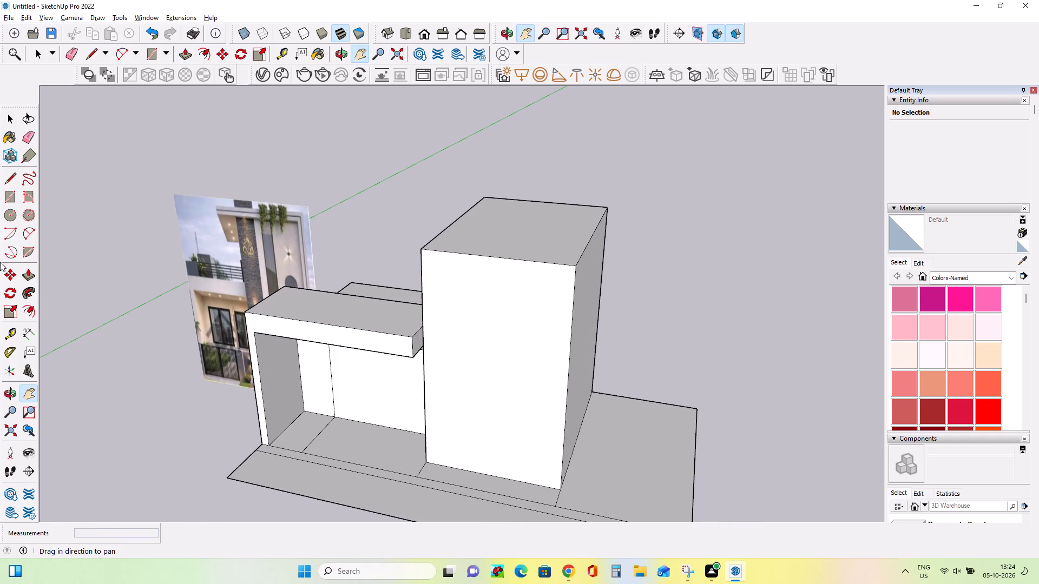
{"action": "left_click", "coordinate": [27, 280]}
{"action": "left_click", "coordinate": [529, 415]}
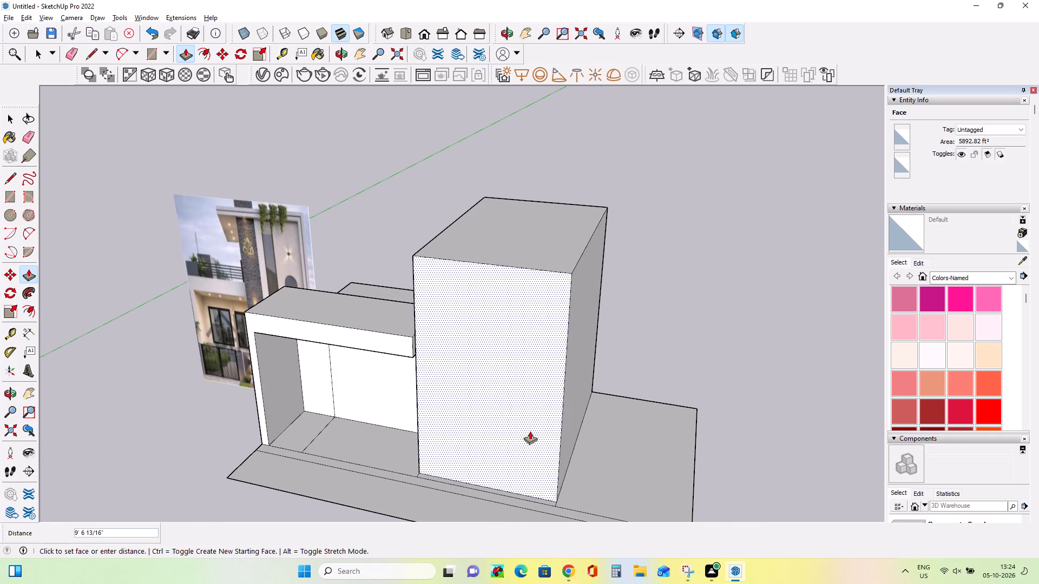
{"action": "left_click", "coordinate": [530, 433]}
Compare the porch frame and tall block massing with the reference image from the front.
{"action": "middle_click_drag", "start_coordinate": [361, 441], "coordinate": [403, 424]}
{"action": "scroll", "coordinate": [406, 423], "scroll_direction": "down", "scroll_amount": 4}
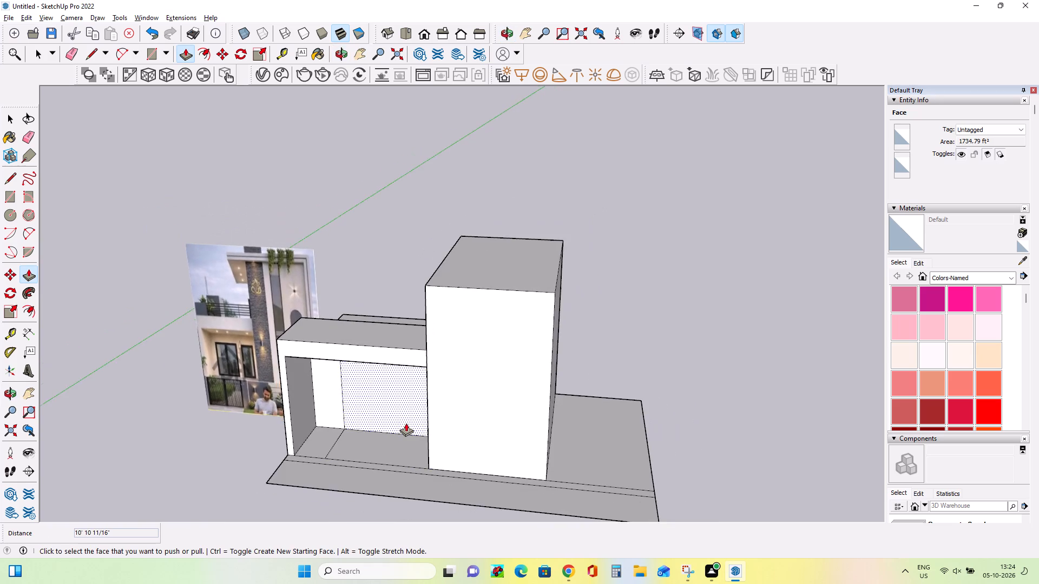
{"action": "scroll", "coordinate": [406, 423], "scroll_direction": "down", "scroll_amount": 5}
{"action": "scroll", "coordinate": [442, 491], "scroll_direction": "up", "scroll_amount": 9}
{"action": "middle_click_drag", "start_coordinate": [390, 403], "coordinate": [433, 442]}
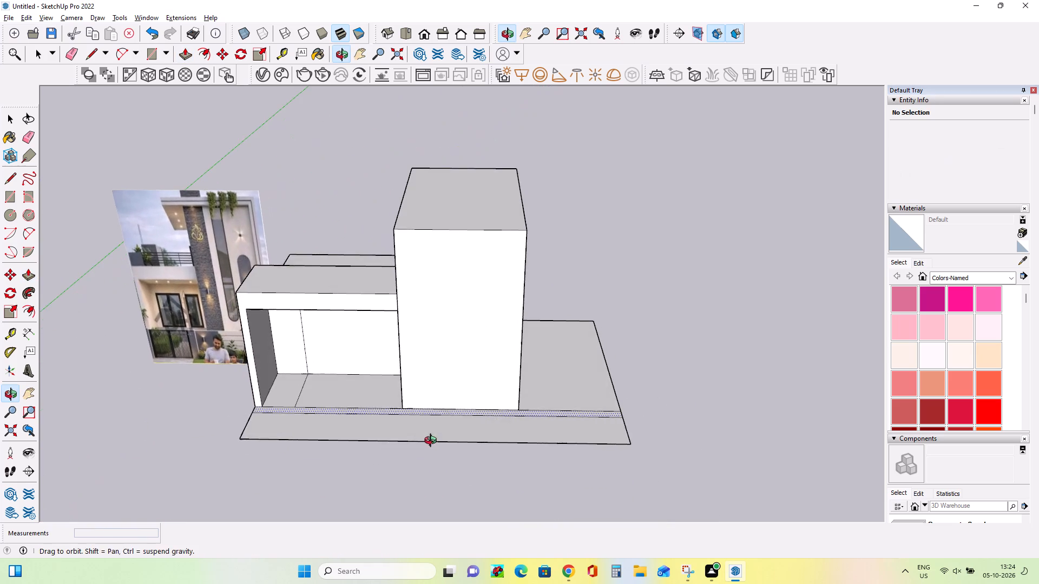
{"action": "middle_click_drag", "start_coordinate": [433, 442], "coordinate": [433, 442]}
{"action": "scroll", "coordinate": [409, 403], "scroll_direction": "up", "scroll_amount": 3}
{"action": "middle_click_drag", "start_coordinate": [409, 403], "coordinate": [463, 372]}
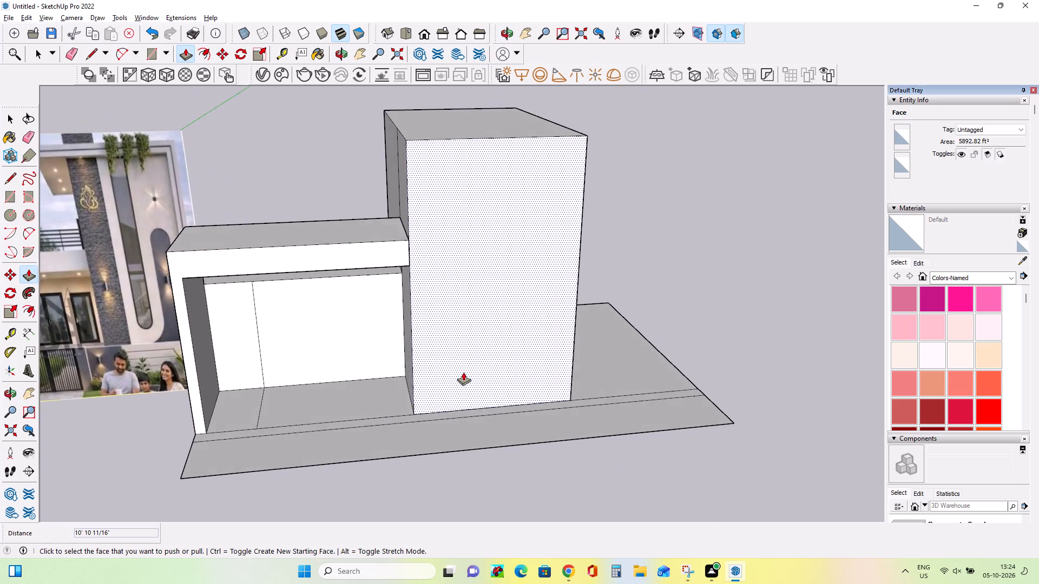
{"action": "scroll", "coordinate": [463, 372], "scroll_direction": "down", "scroll_amount": 3}
{"action": "middle_click_drag", "start_coordinate": [402, 383], "coordinate": [404, 379]}
{"action": "middle_click", "coordinate": [404, 379]}
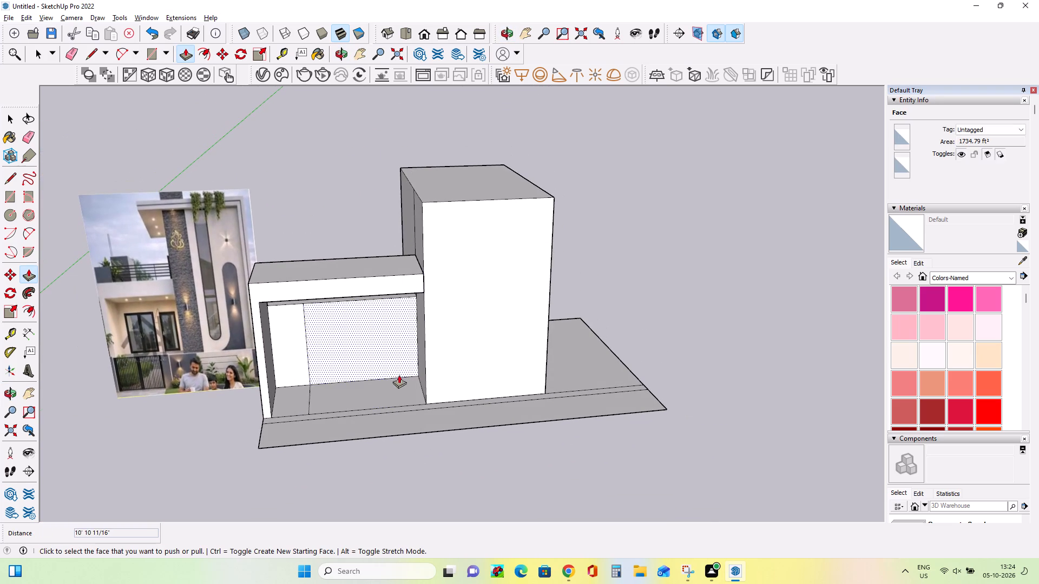
{"action": "scroll", "coordinate": [115, 335], "scroll_direction": "up", "scroll_amount": 3}
{"action": "scroll", "coordinate": [198, 343], "scroll_direction": "up", "scroll_amount": 3}
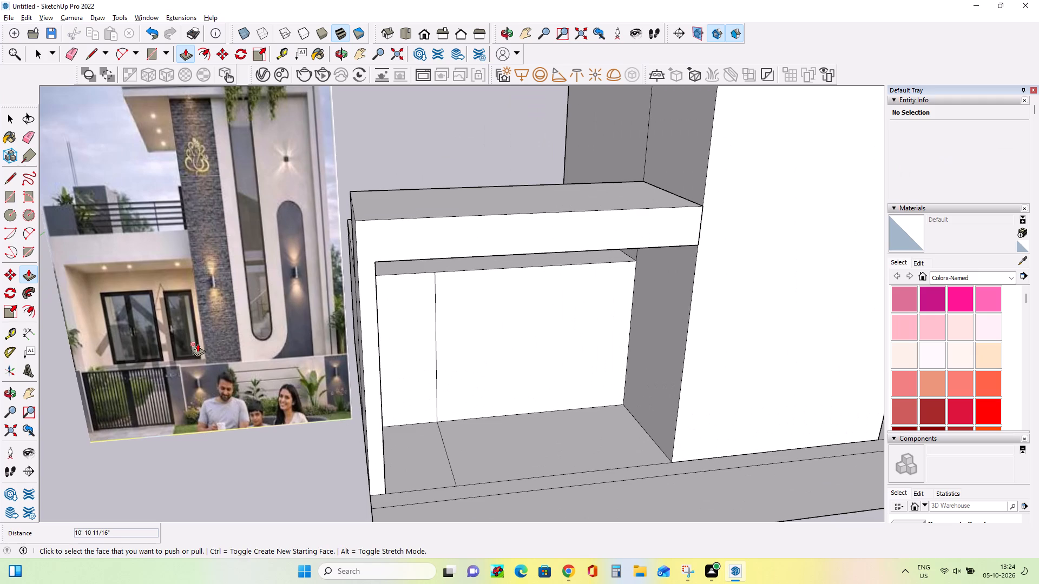
{"action": "middle_click", "coordinate": [202, 356]}
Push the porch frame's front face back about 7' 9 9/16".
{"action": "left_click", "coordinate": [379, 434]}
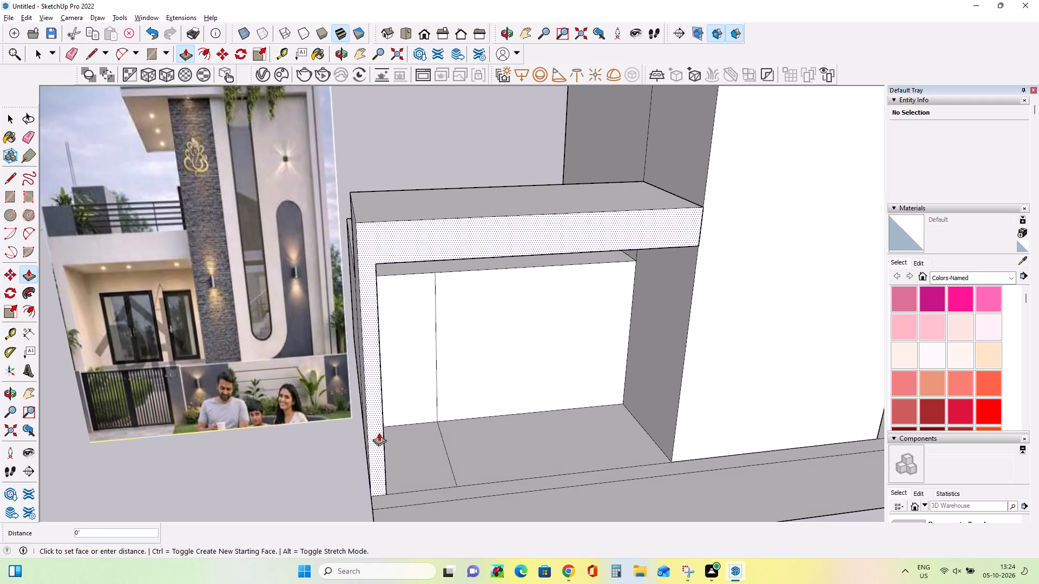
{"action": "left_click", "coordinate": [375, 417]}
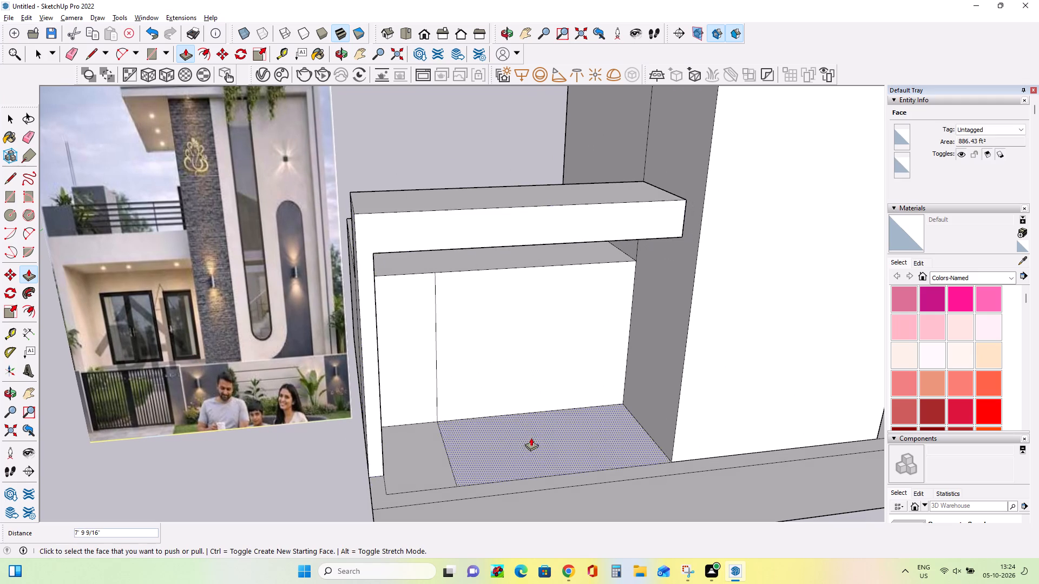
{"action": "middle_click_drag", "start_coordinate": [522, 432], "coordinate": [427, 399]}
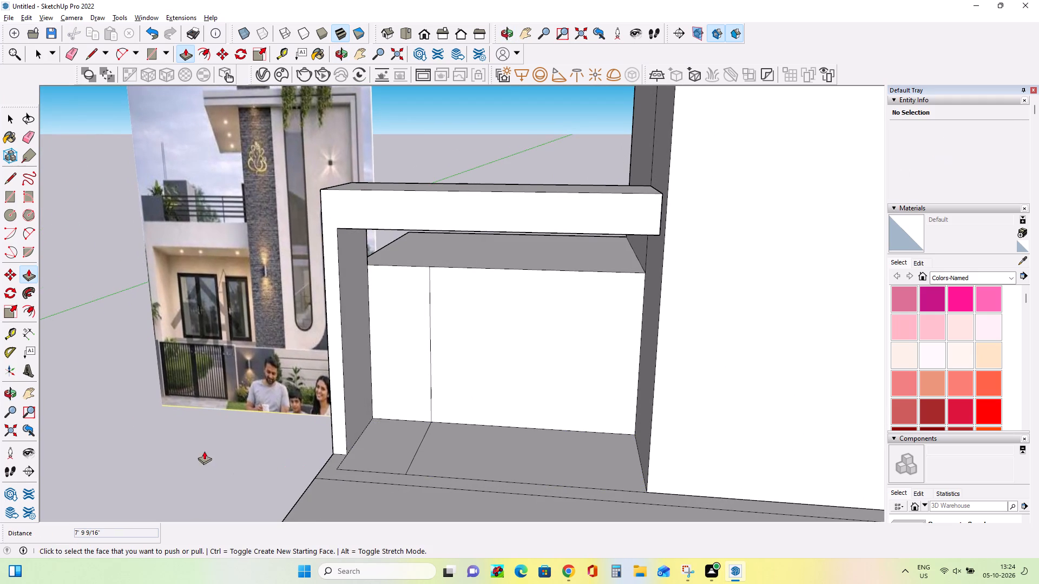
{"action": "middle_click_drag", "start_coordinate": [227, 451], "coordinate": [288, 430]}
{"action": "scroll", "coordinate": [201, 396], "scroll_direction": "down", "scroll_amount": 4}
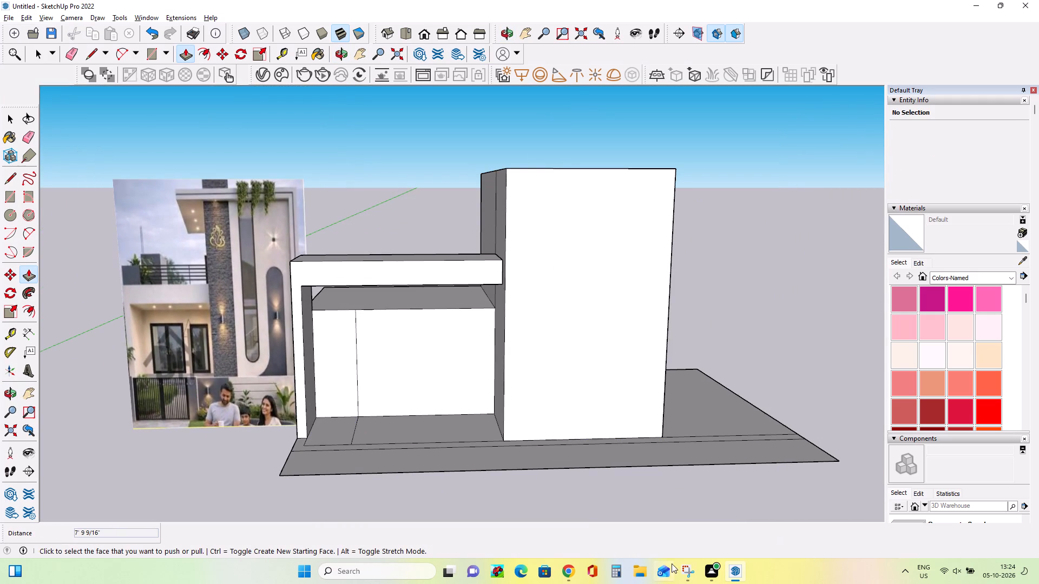
Switch to Snipping Tool and examine the porch and tower in the reference elevation, undoing any stray pen marks.
{"action": "left_click", "coordinate": [693, 573]}
{"action": "middle_click_drag", "start_coordinate": [511, 420], "coordinate": [517, 484]}
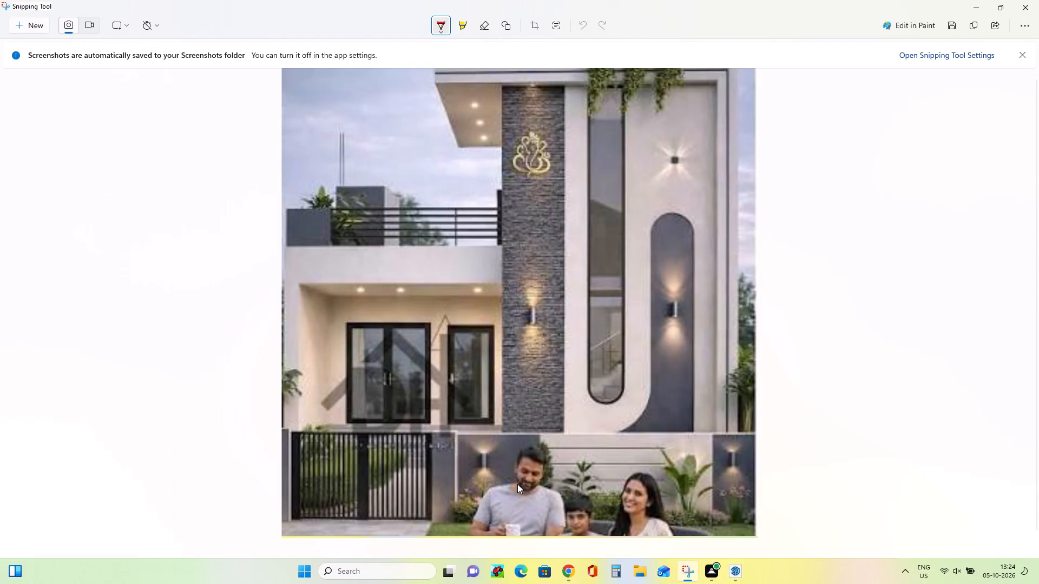
{"action": "middle_click_drag", "start_coordinate": [517, 484], "coordinate": [518, 484]}
{"action": "key", "text": "Escape"}
{"action": "key", "text": "ctrl+z"}
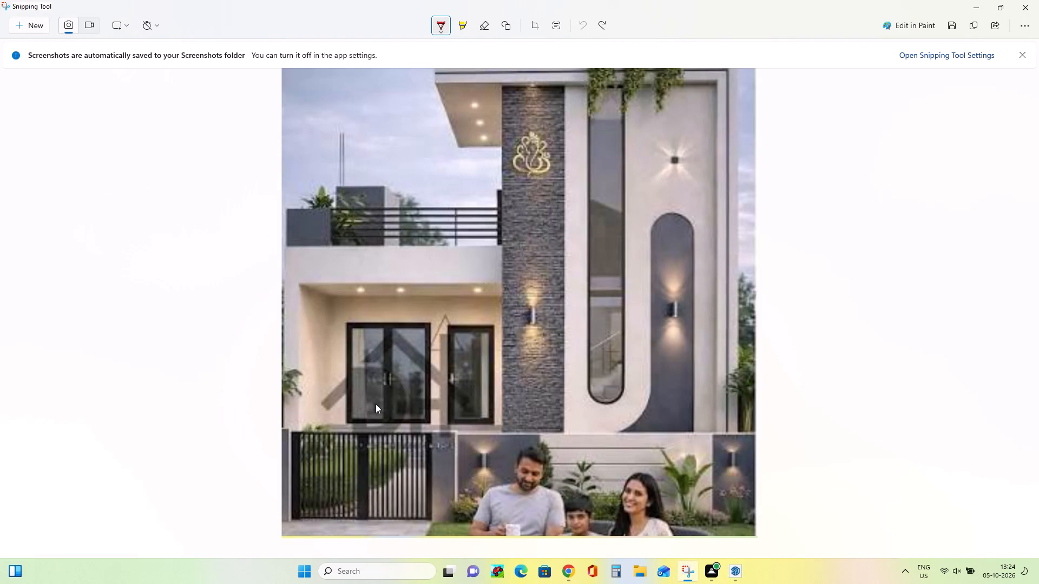
{"action": "left_click_drag", "start_coordinate": [373, 397], "coordinate": [263, 338]}
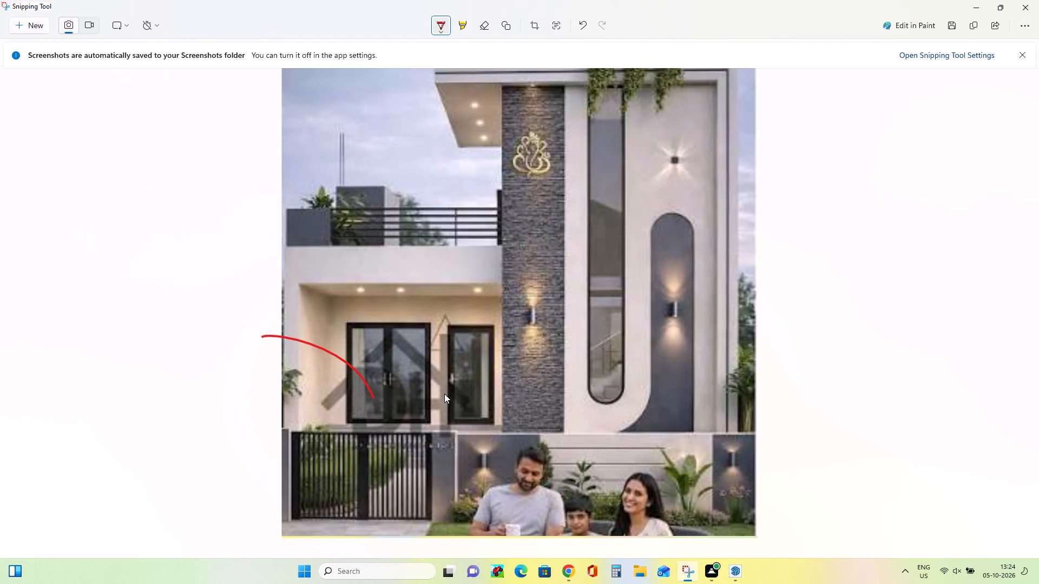
{"action": "key", "text": "ctrl+z"}
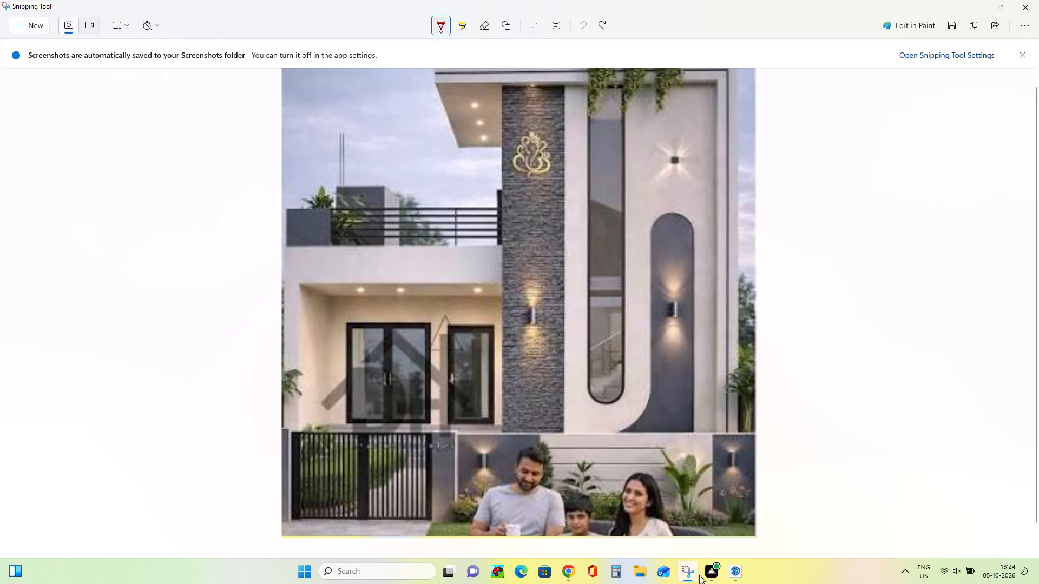
Switch to Chrome to examine the full reference elevation from the porch to the roof overhang, then return to SketchUp.
{"action": "left_click", "coordinate": [555, 576]}
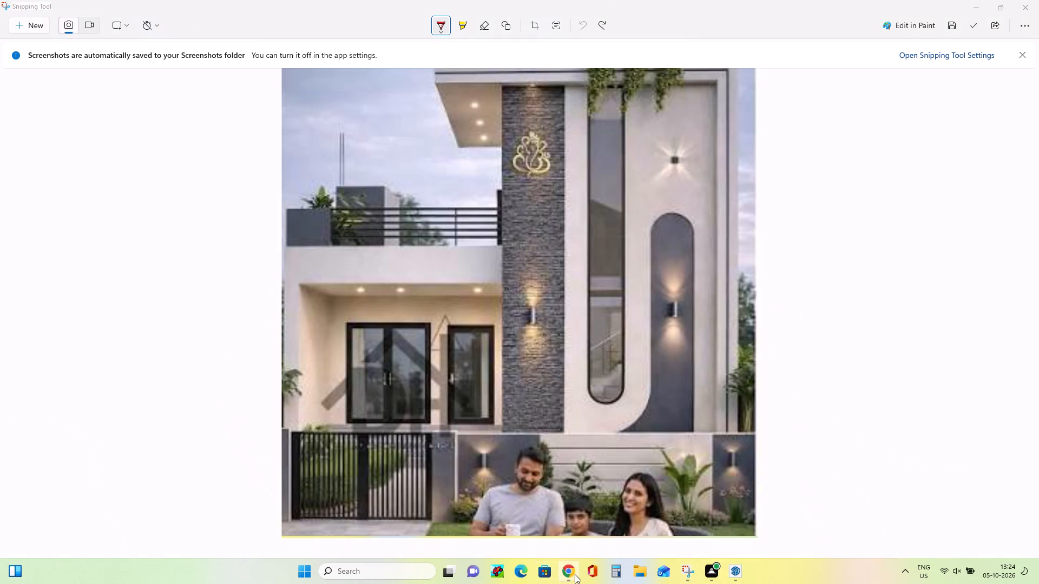
{"action": "left_click", "coordinate": [575, 574]}
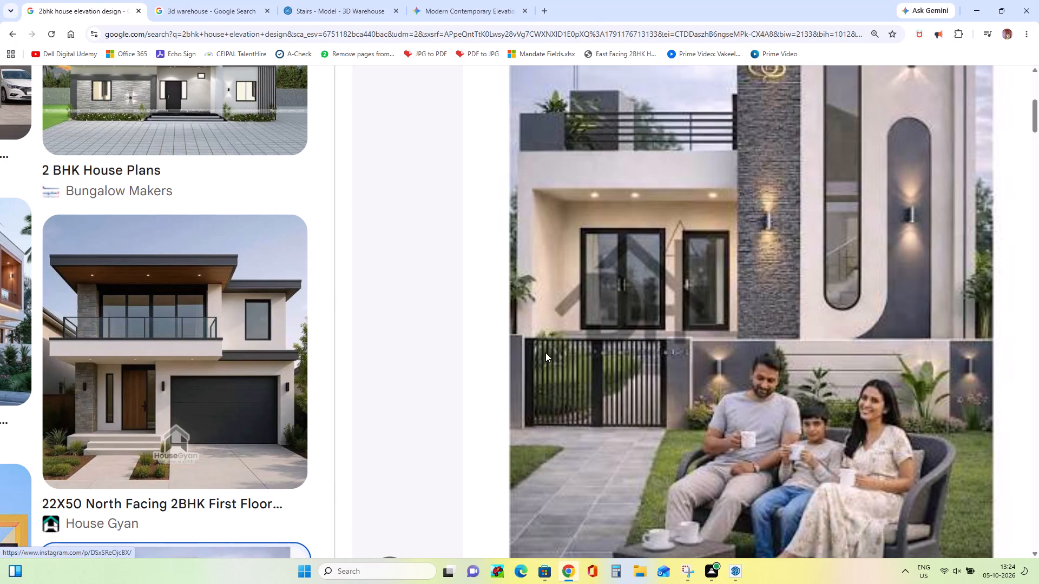
{"action": "left_click", "coordinate": [578, 9]}
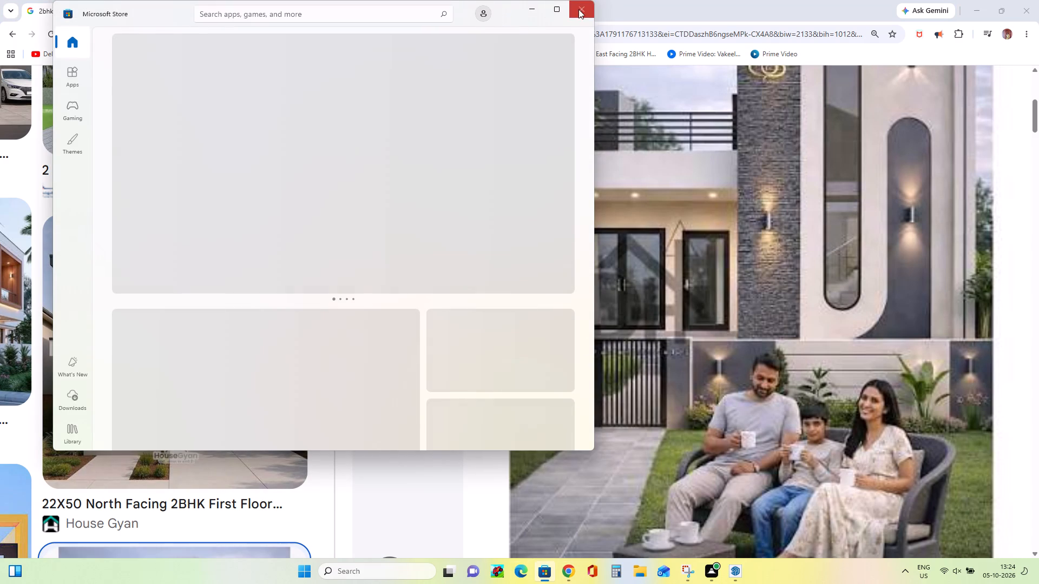
{"action": "middle_click_drag", "start_coordinate": [613, 326], "coordinate": [619, 392]}
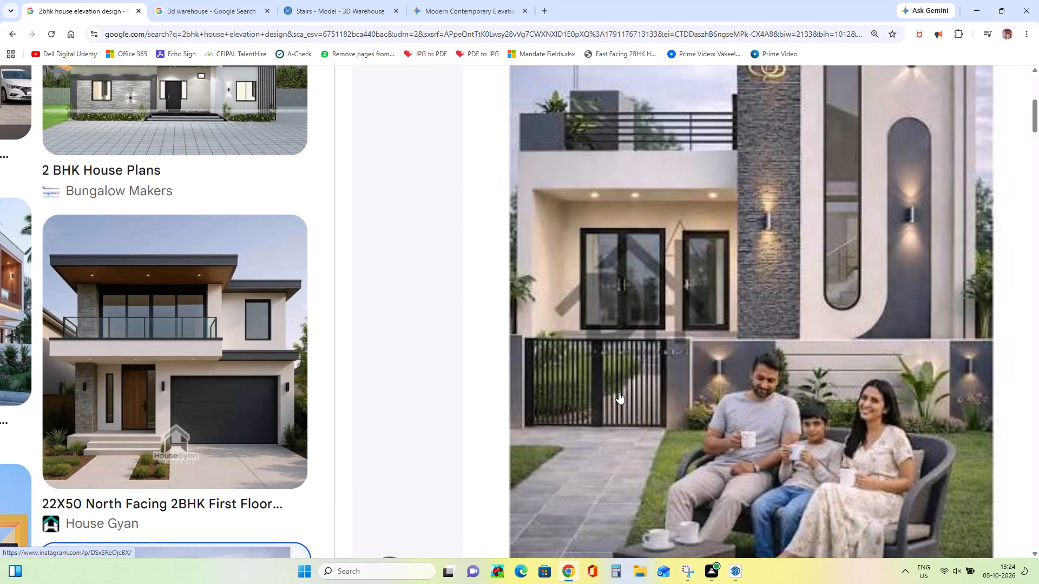
{"action": "middle_click_drag", "start_coordinate": [619, 392], "coordinate": [618, 401]}
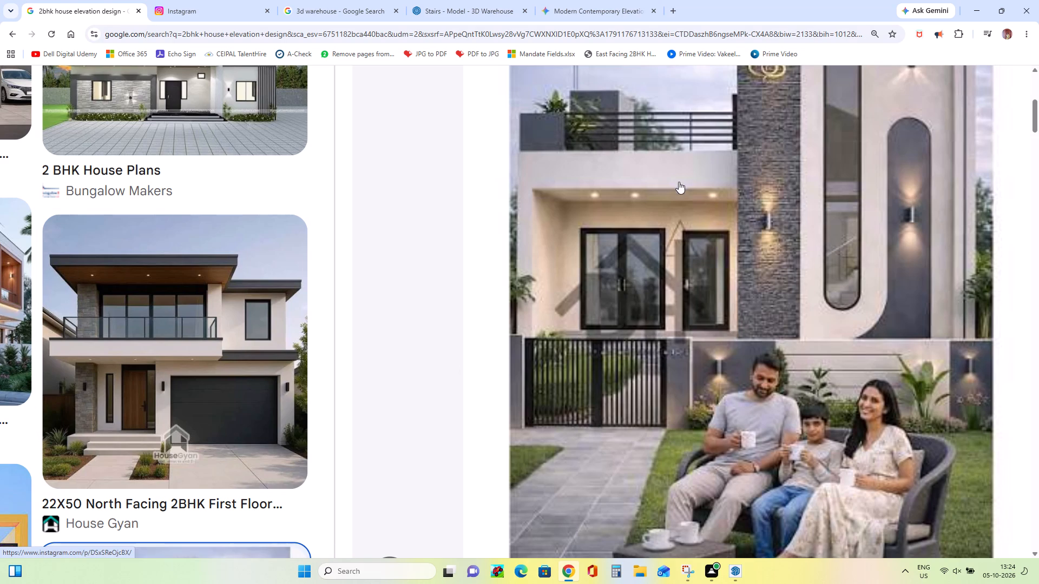
{"action": "scroll", "coordinate": [676, 191], "scroll_direction": "up", "scroll_amount": 2}
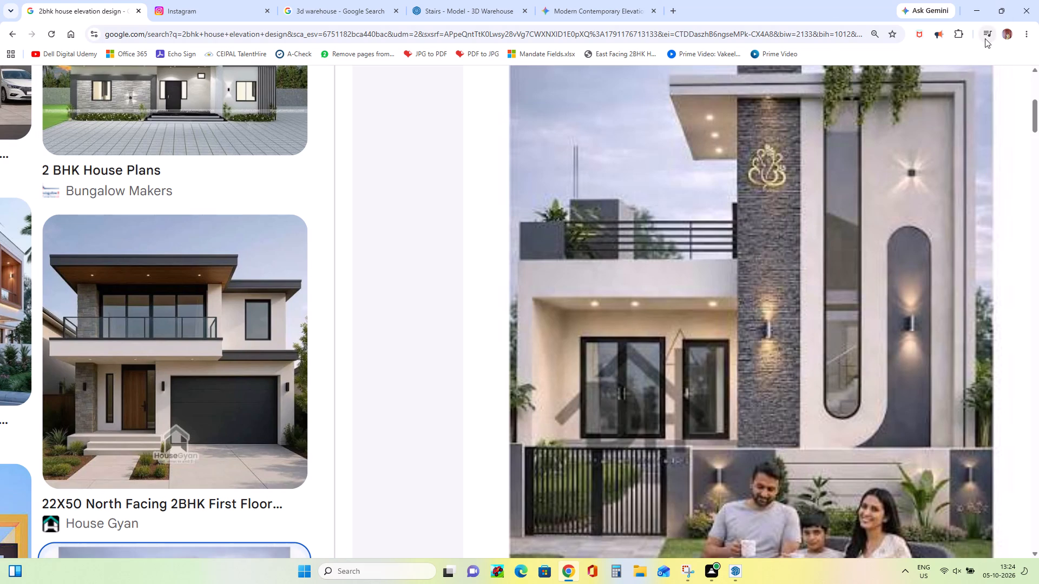
{"action": "left_click", "coordinate": [972, 8]}
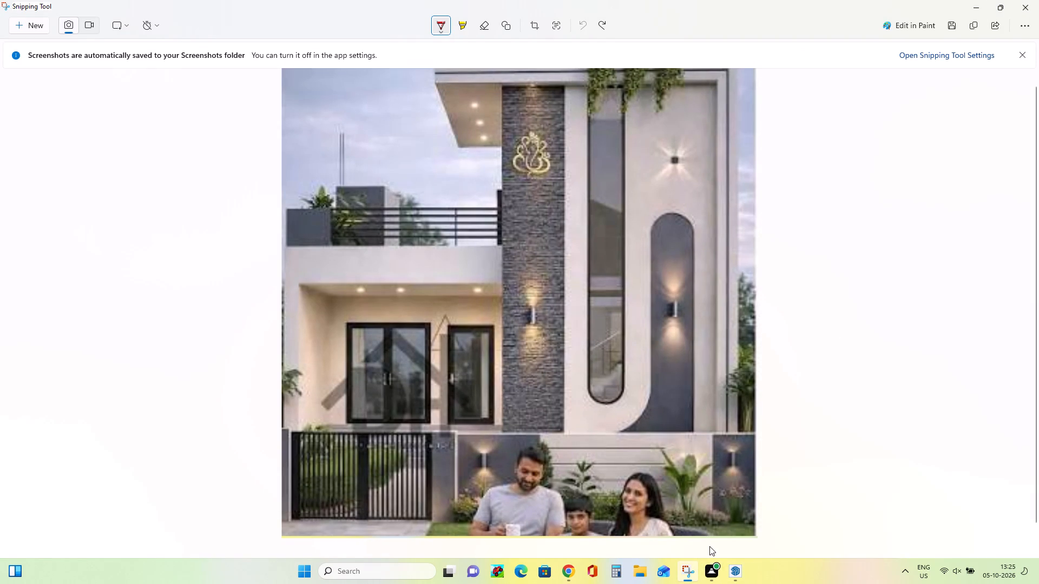
{"action": "key", "text": "alt+Tab"}
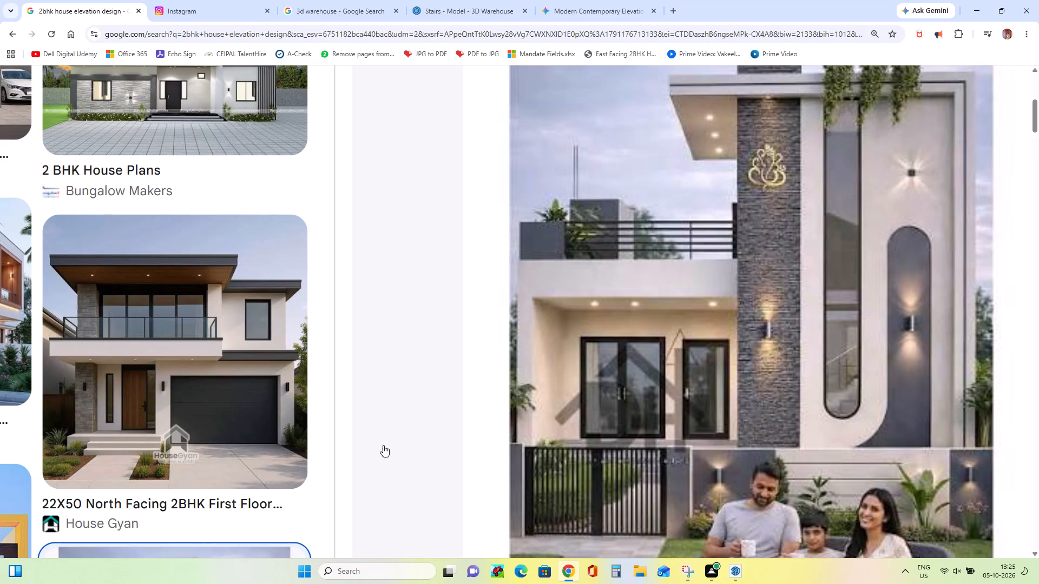
{"action": "key", "text": "alt+Tab"}
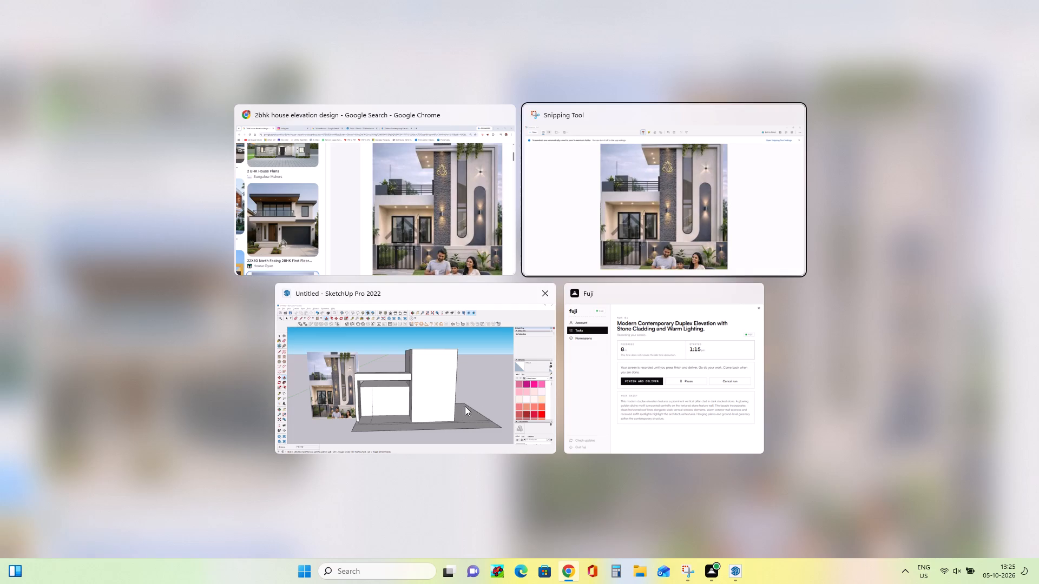
{"action": "left_click", "coordinate": [449, 404], "text": "alt"}
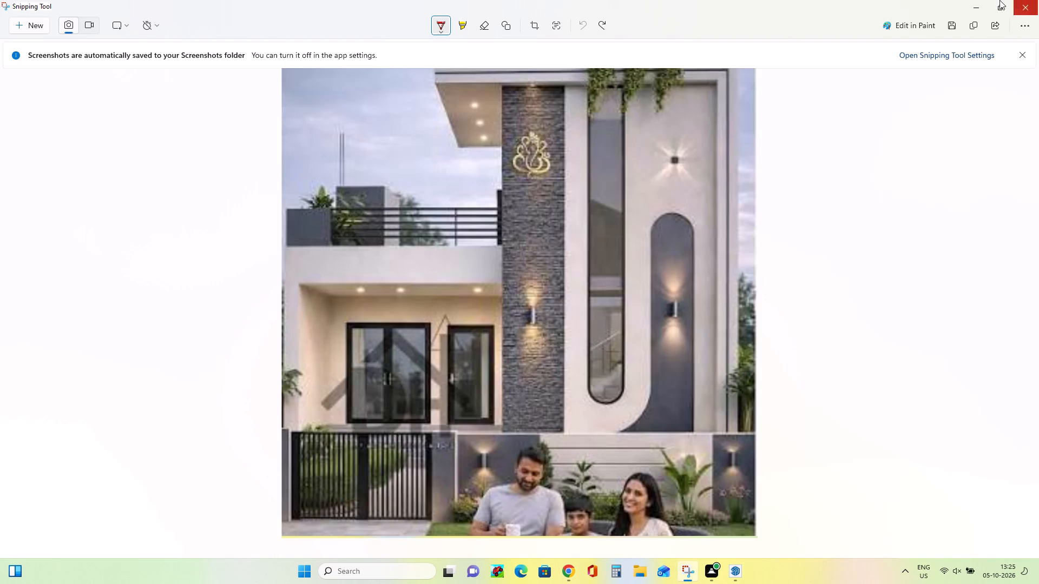
{"action": "left_click", "coordinate": [975, 3]}
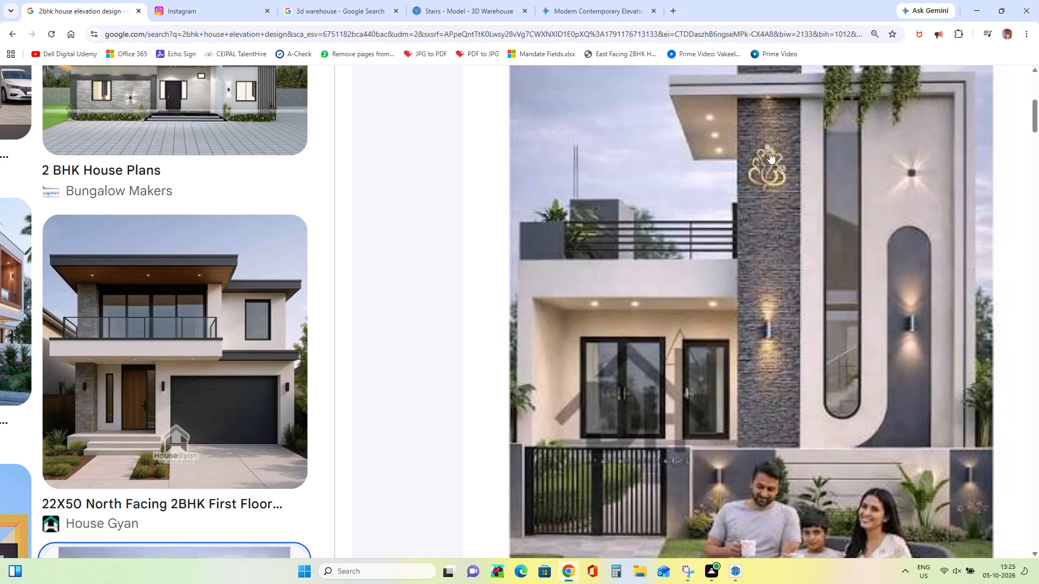
{"action": "left_click", "coordinate": [987, 4]}
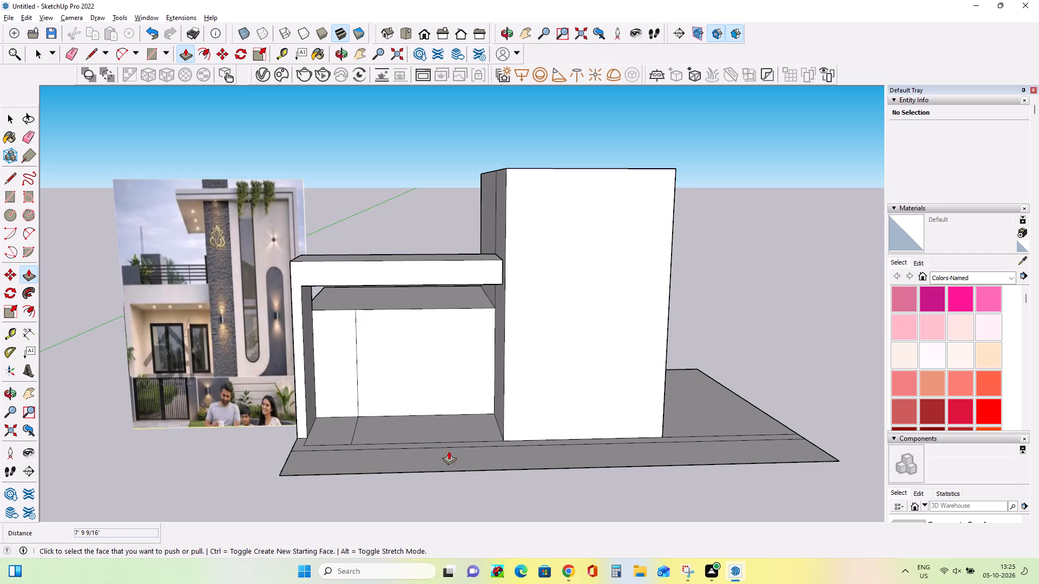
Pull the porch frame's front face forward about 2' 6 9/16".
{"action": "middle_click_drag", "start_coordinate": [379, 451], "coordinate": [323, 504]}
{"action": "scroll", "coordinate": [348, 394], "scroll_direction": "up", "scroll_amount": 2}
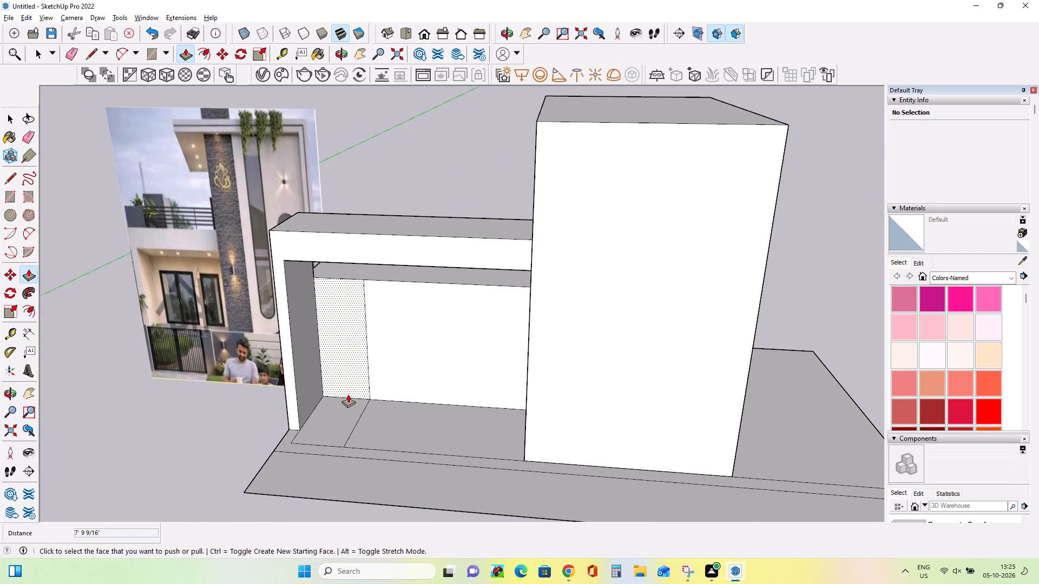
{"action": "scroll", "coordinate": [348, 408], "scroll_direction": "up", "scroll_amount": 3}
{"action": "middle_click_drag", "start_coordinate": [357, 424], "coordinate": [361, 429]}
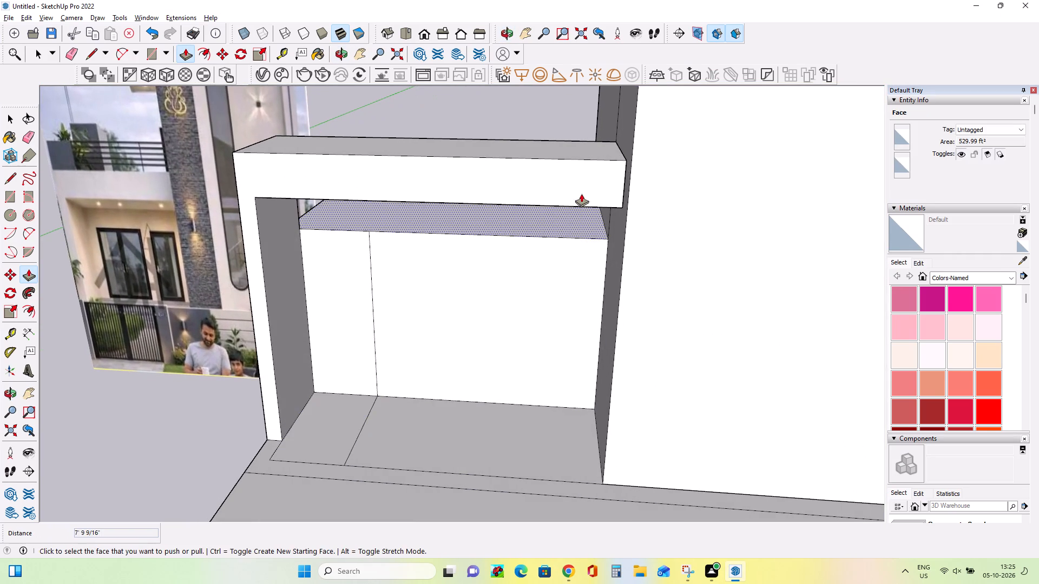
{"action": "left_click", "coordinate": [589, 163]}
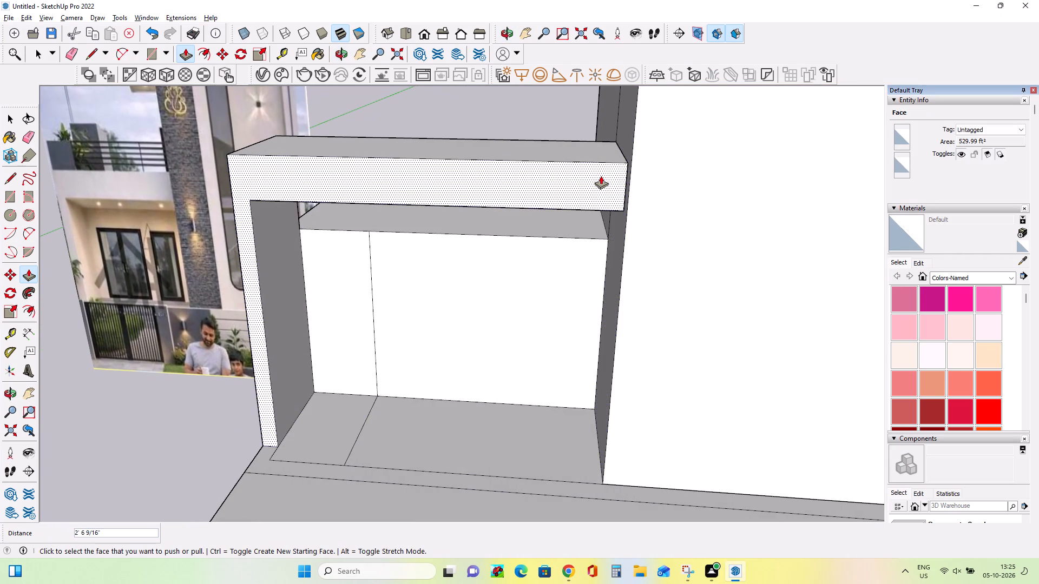
Undo both recent depth changes to the porch frame and the earlier forward pull of the tall block's front face.
{"action": "key", "text": "ctrl+z"}
{"action": "key", "text": "ctrl+z"}
{"action": "key", "text": "ctrl+z"}
{"action": "key", "text": "ctrl+z"}
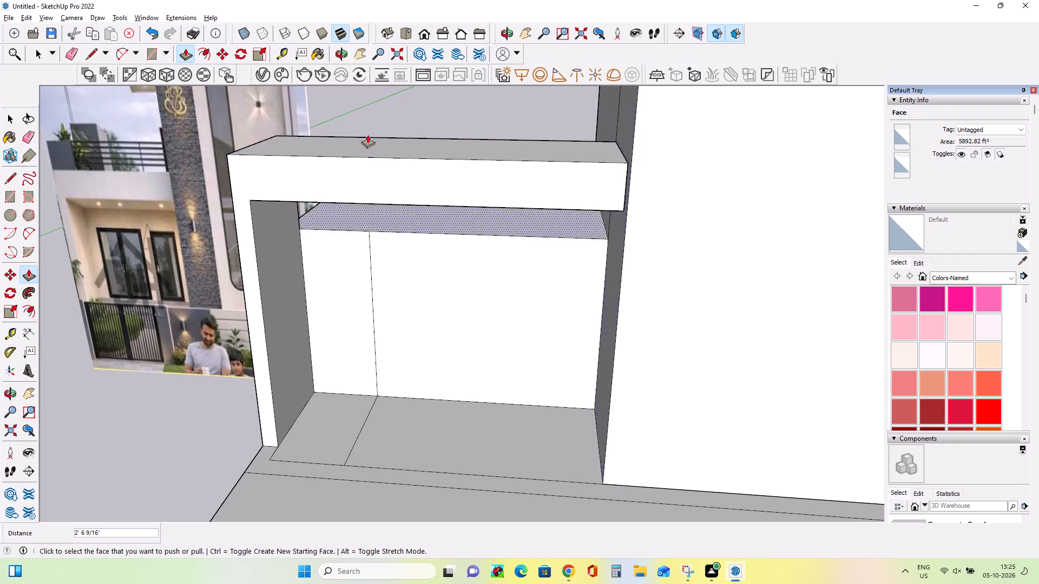
{"action": "left_click", "coordinate": [12, 119]}
{"action": "left_click", "coordinate": [127, 405]}
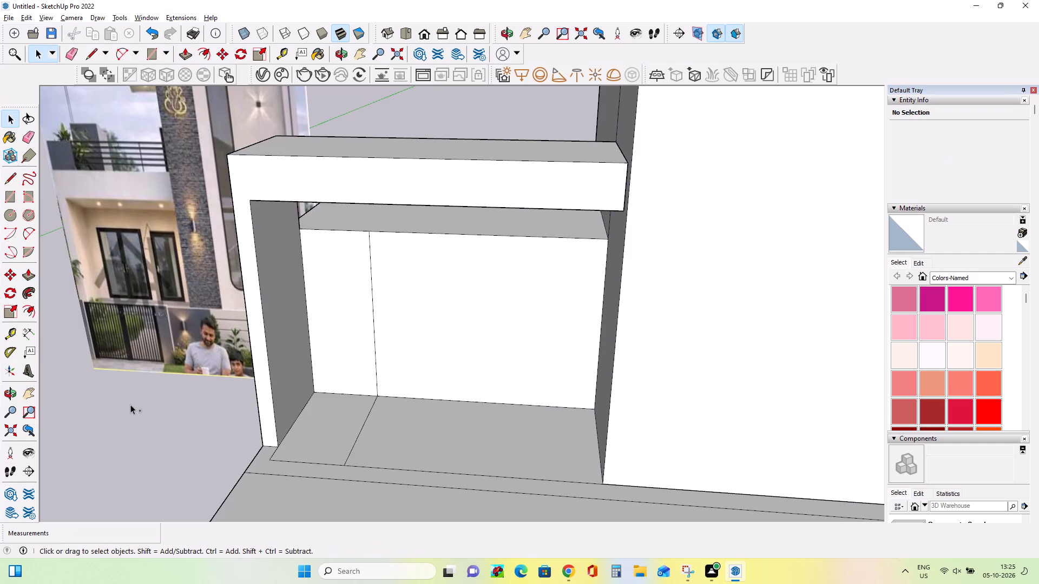
{"action": "key", "text": "ctrl+z"}
{"action": "key", "text": "ctrl+z"}
{"action": "key", "text": "ctrl+z"}
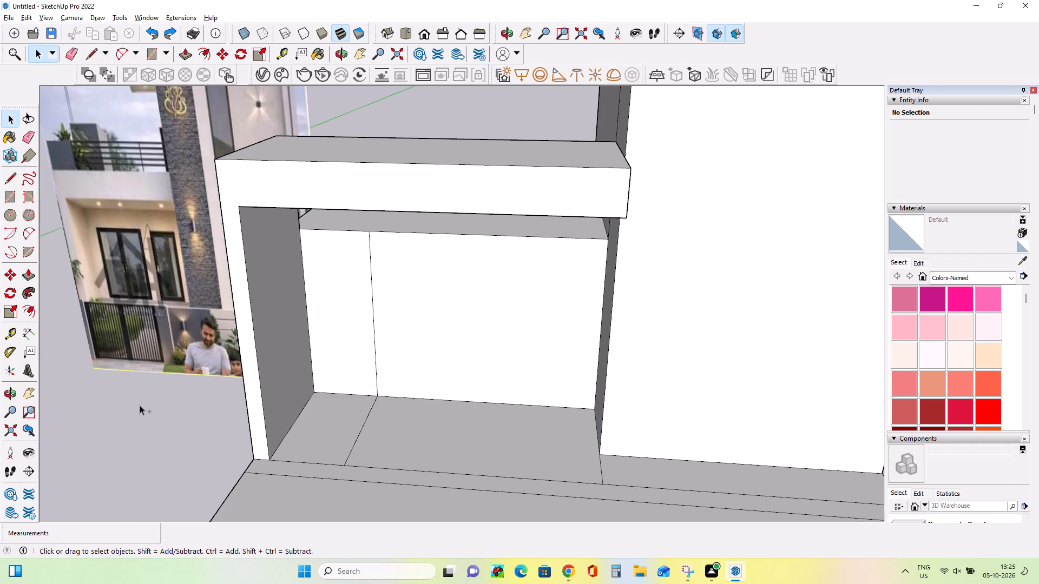
Push the porch frame's front face back about 11' 1/4" so it is flush with the tall block's front face.
{"action": "middle_click_drag", "start_coordinate": [367, 404], "coordinate": [289, 399]}
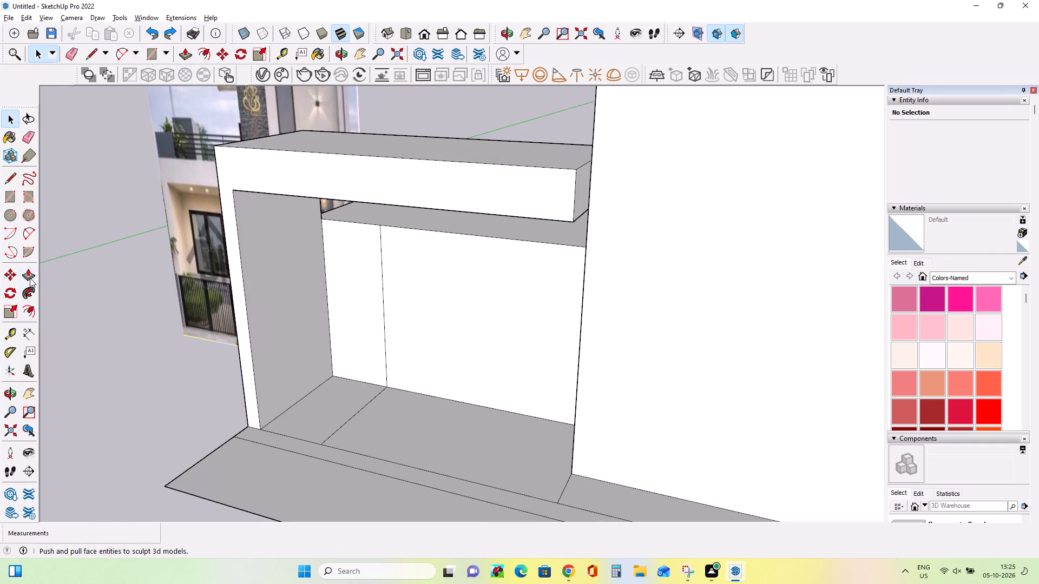
{"action": "left_click", "coordinate": [29, 275]}
{"action": "left_click", "coordinate": [487, 192]}
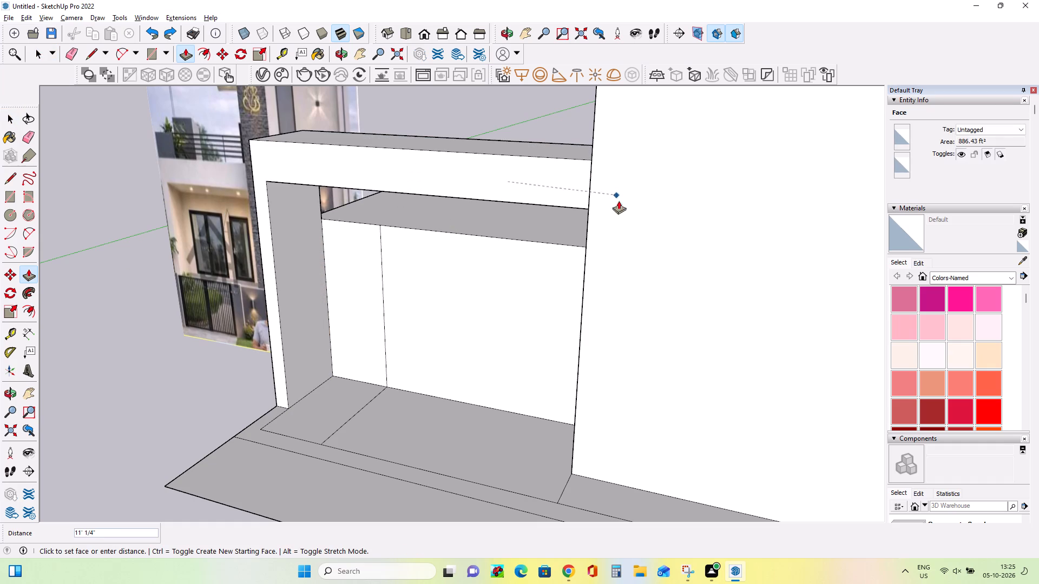
{"action": "left_click", "coordinate": [614, 219]}
Raise the roof of the low block behind the porch frame to the level of the porch beam's top.
{"action": "middle_click_drag", "start_coordinate": [340, 303], "coordinate": [564, 296]}
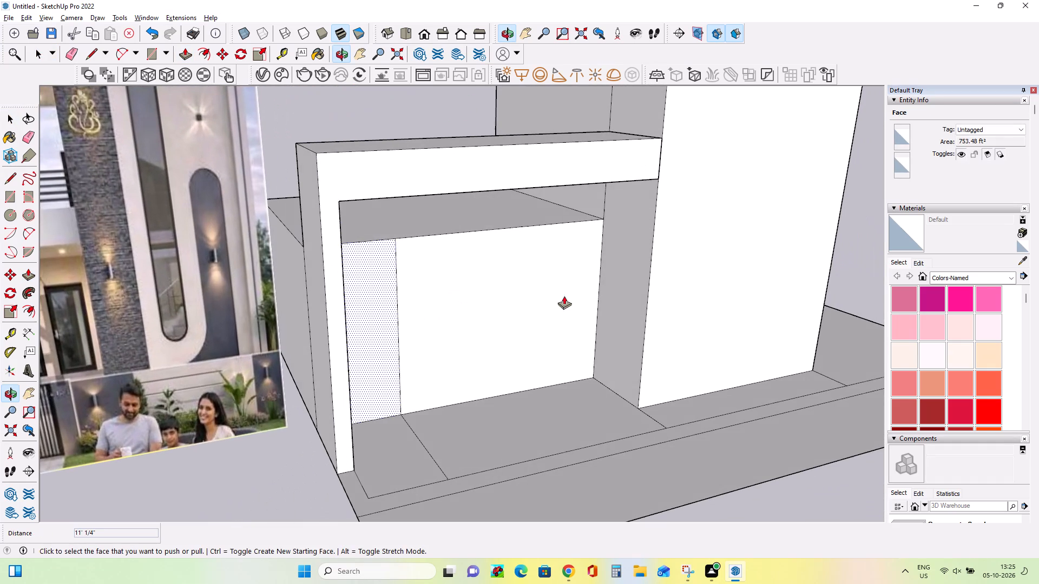
{"action": "scroll", "coordinate": [429, 307], "scroll_direction": "down", "scroll_amount": 3}
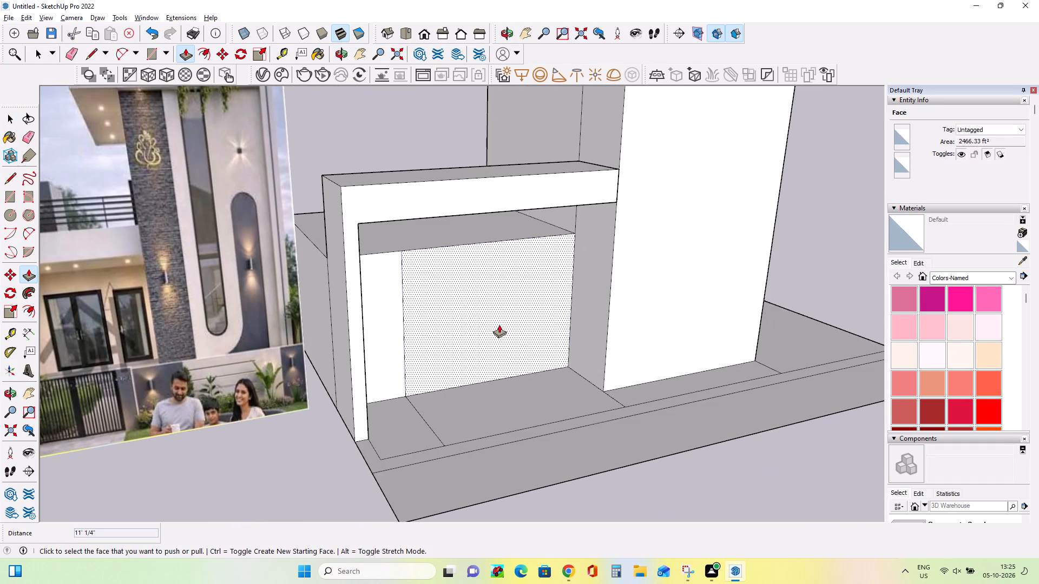
{"action": "middle_click_drag", "start_coordinate": [521, 307], "coordinate": [544, 296]}
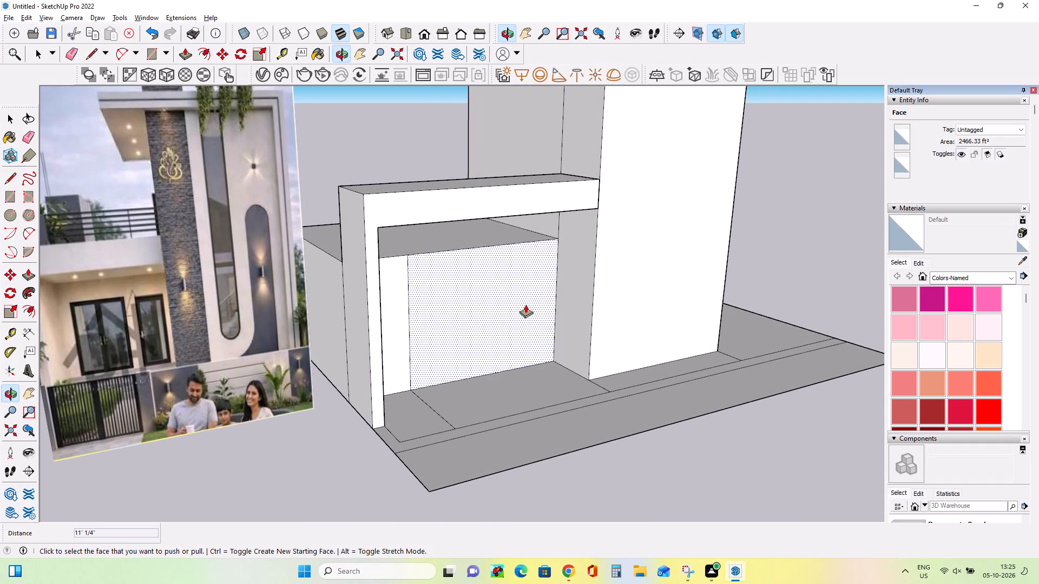
{"action": "scroll", "coordinate": [525, 304], "scroll_direction": "down", "scroll_amount": 1}
{"action": "middle_click_drag", "start_coordinate": [524, 306], "coordinate": [528, 329]}
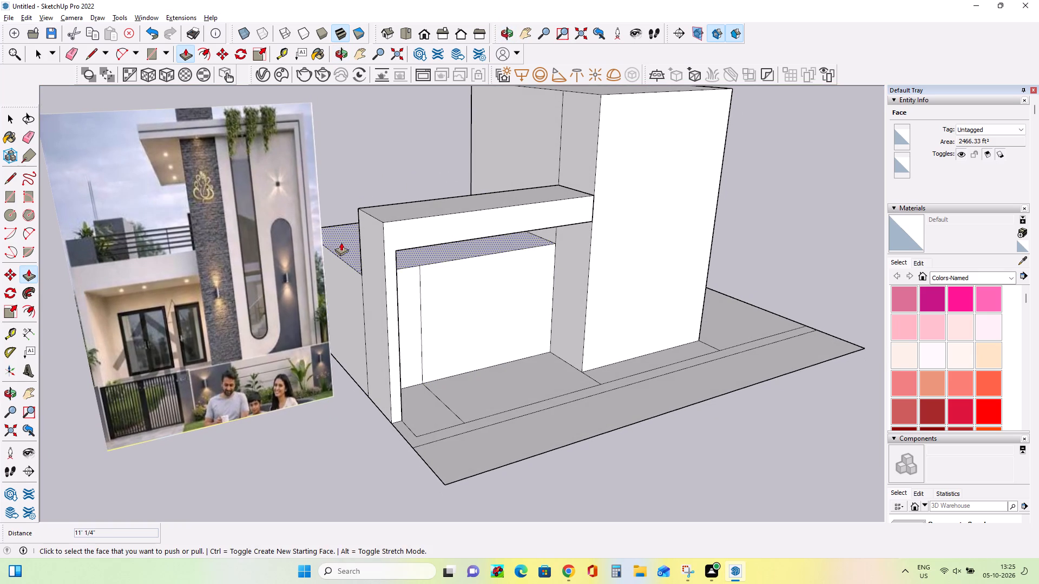
{"action": "left_click", "coordinate": [341, 242]}
{"action": "left_click", "coordinate": [431, 205]}
{"action": "middle_click_drag", "start_coordinate": [541, 316], "coordinate": [529, 295]}
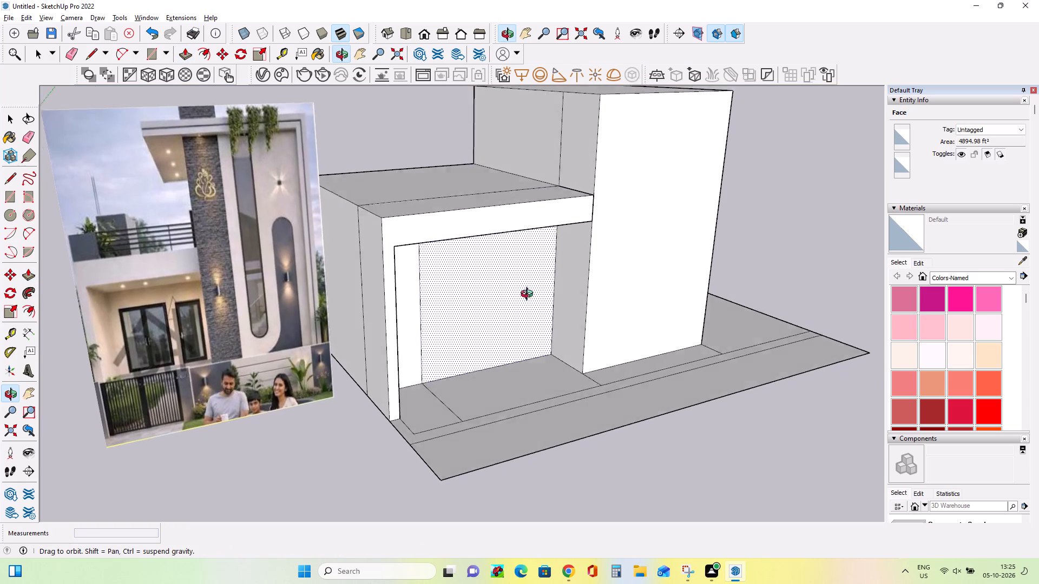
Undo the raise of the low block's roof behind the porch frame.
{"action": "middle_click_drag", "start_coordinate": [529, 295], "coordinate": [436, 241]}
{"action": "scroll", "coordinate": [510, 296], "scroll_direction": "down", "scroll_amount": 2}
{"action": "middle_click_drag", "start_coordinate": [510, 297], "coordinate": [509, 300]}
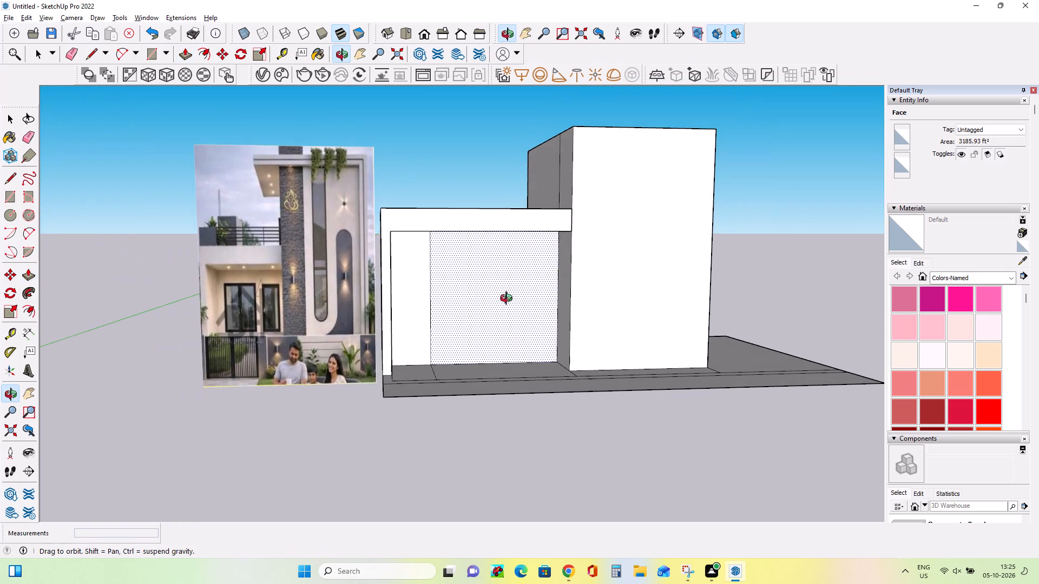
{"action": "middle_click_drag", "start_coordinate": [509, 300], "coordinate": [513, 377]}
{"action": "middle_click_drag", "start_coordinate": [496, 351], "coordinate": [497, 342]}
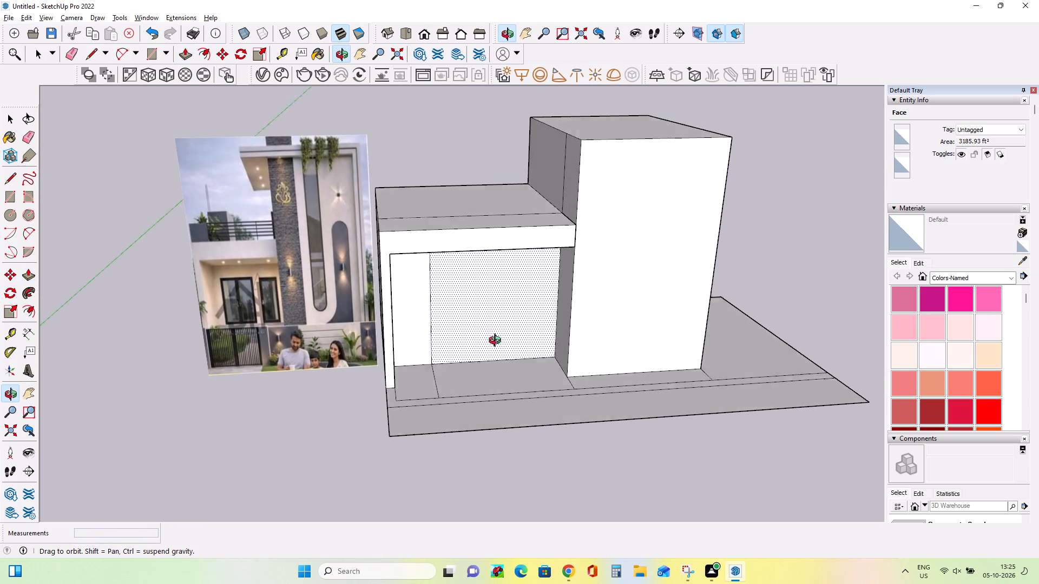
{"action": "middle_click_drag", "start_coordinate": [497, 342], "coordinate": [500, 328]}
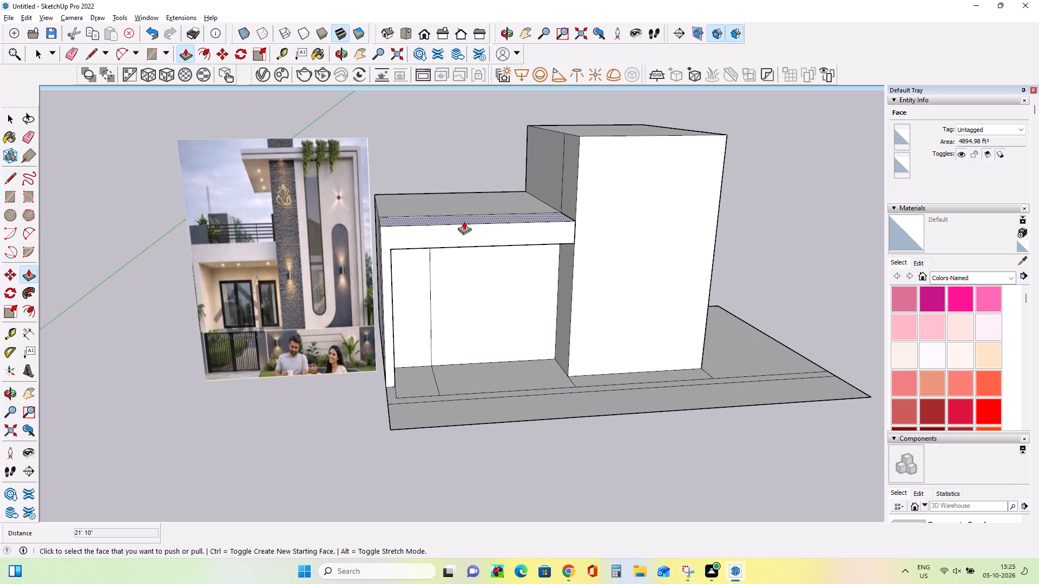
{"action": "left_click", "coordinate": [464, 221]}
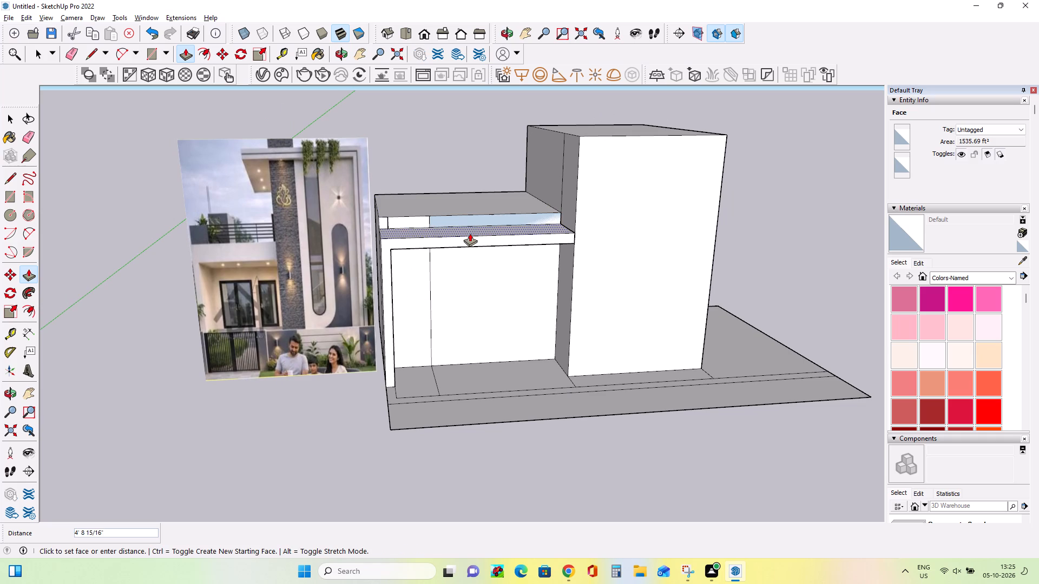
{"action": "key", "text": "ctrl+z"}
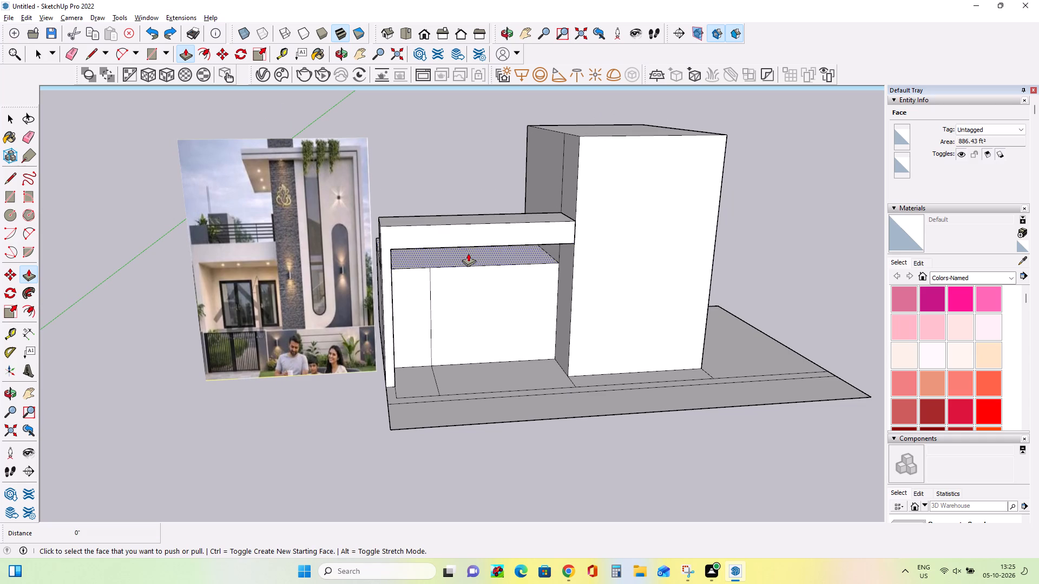
Pull the porch beam's underside down to deepen the beam.
{"action": "middle_click_drag", "start_coordinate": [469, 253], "coordinate": [474, 178]}
{"action": "scroll", "coordinate": [468, 251], "scroll_direction": "up", "scroll_amount": 7}
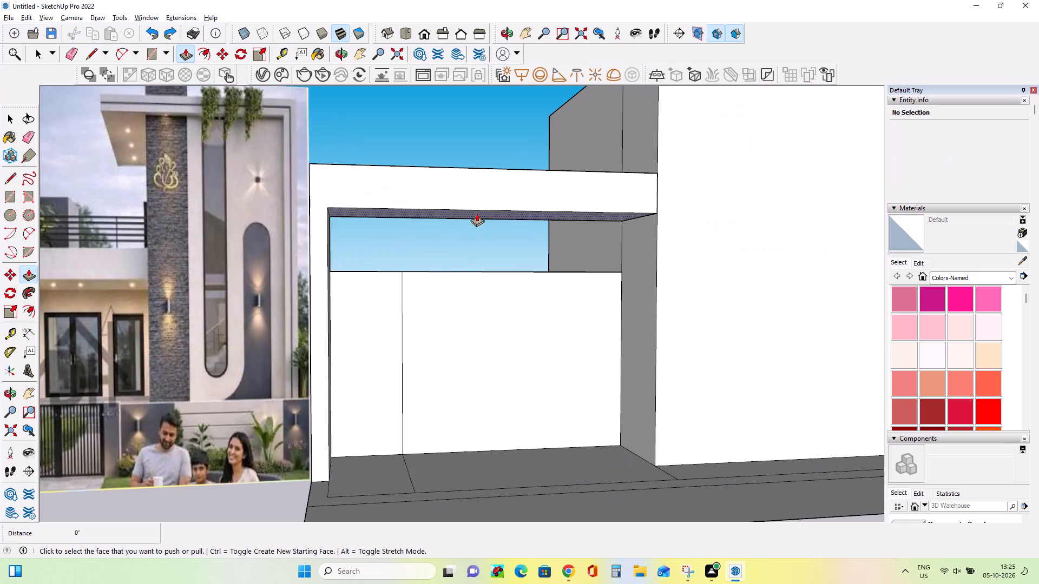
{"action": "left_click", "coordinate": [477, 213]}
{"action": "left_click", "coordinate": [479, 228]}
Push the porch beam's top face down about 5' 1 1/8".
{"action": "middle_click_drag", "start_coordinate": [516, 187], "coordinate": [521, 202]}
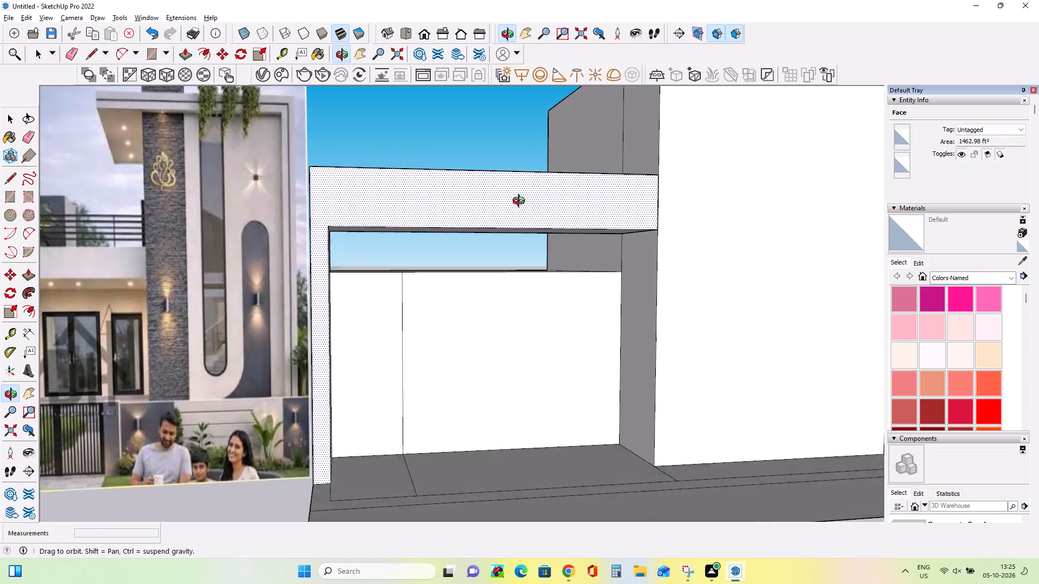
{"action": "middle_click_drag", "start_coordinate": [521, 202], "coordinate": [523, 308]}
{"action": "middle_click", "coordinate": [528, 335]}
{"action": "left_click", "coordinate": [469, 204]}
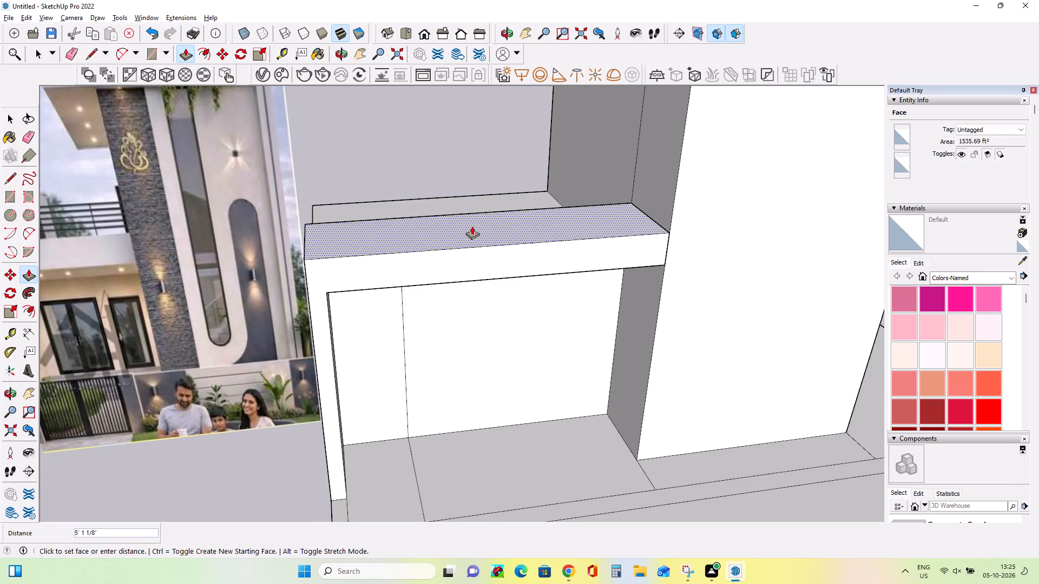
{"action": "left_click", "coordinate": [472, 226]}
Pull the porch beam's underside down about 2' 10 3/4".
{"action": "middle_click_drag", "start_coordinate": [486, 304], "coordinate": [489, 212]}
{"action": "scroll", "coordinate": [488, 227], "scroll_direction": "up", "scroll_amount": 2}
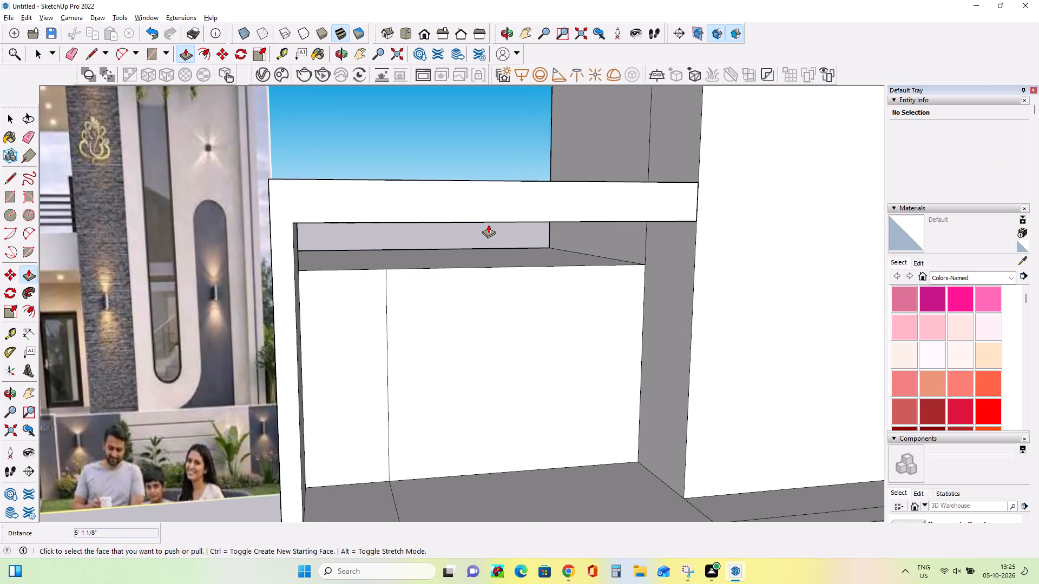
{"action": "middle_click_drag", "start_coordinate": [491, 221], "coordinate": [499, 159]}
{"action": "left_click", "coordinate": [494, 190]}
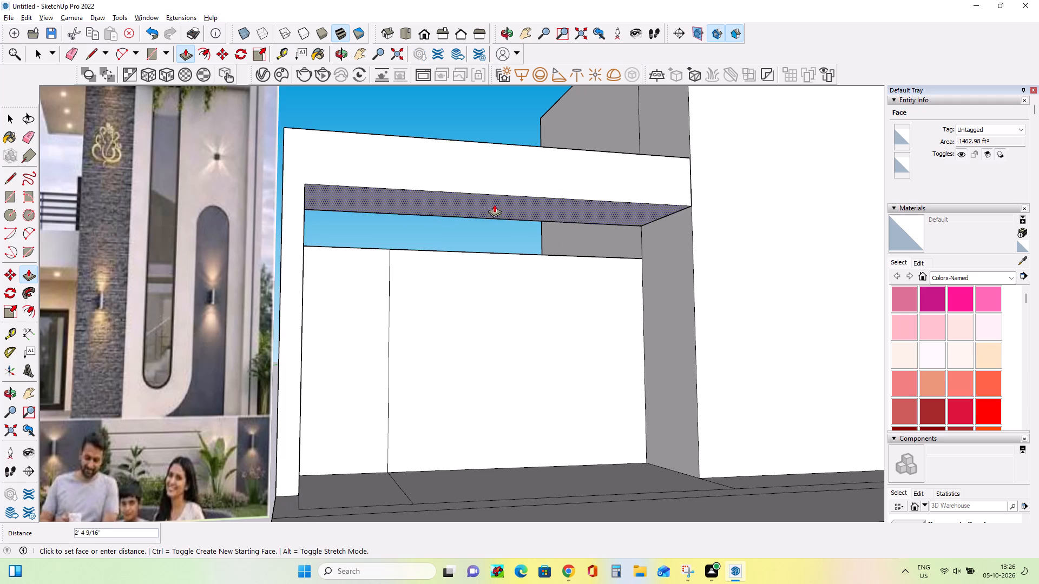
{"action": "left_click", "coordinate": [494, 205]}
Raise the low block's roof about 16' 8 7/8" so it is level with the porch beam's top.
{"action": "middle_click_drag", "start_coordinate": [556, 220], "coordinate": [601, 415]}
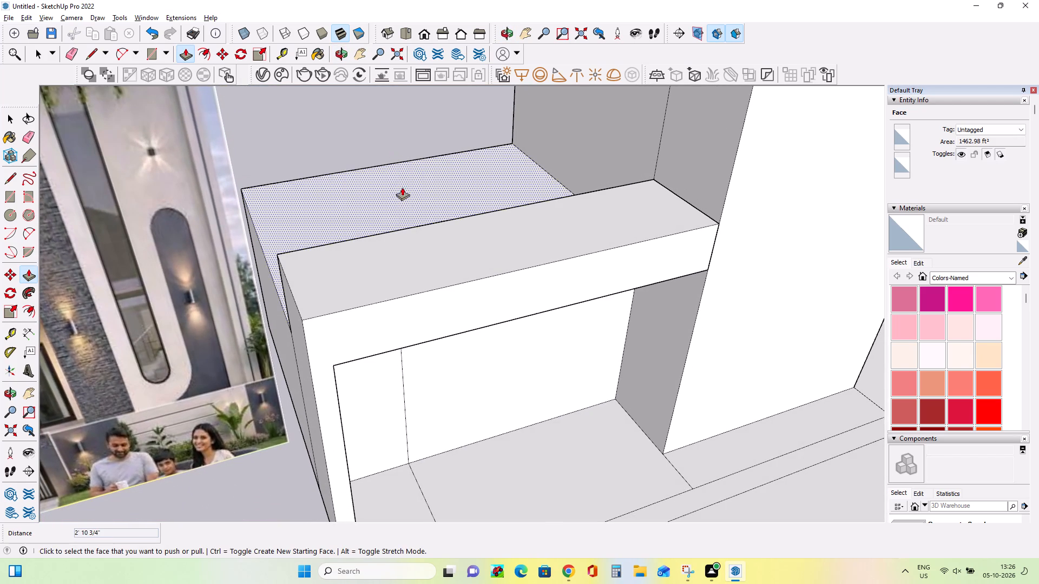
{"action": "left_click", "coordinate": [402, 187]}
{"action": "left_click", "coordinate": [526, 237]}
Push the tall block's outer side face inward about 4' 1 1/16" to narrow the block.
{"action": "middle_click_drag", "start_coordinate": [515, 337], "coordinate": [398, 215]}
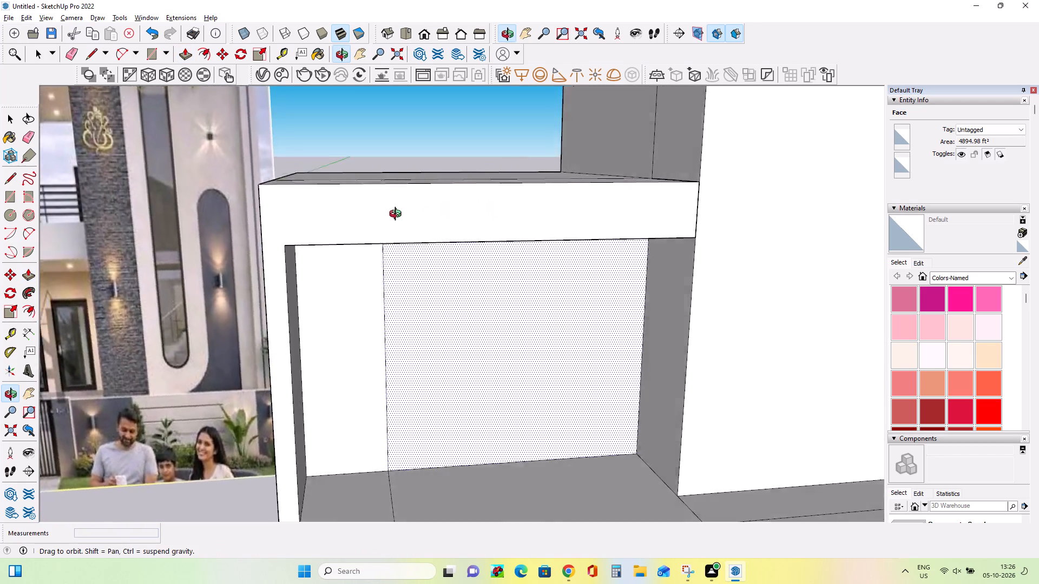
{"action": "middle_click_drag", "start_coordinate": [398, 215], "coordinate": [385, 212]}
{"action": "scroll", "coordinate": [385, 212], "scroll_direction": "down", "scroll_amount": 6}
{"action": "middle_click_drag", "start_coordinate": [410, 346], "coordinate": [489, 390]}
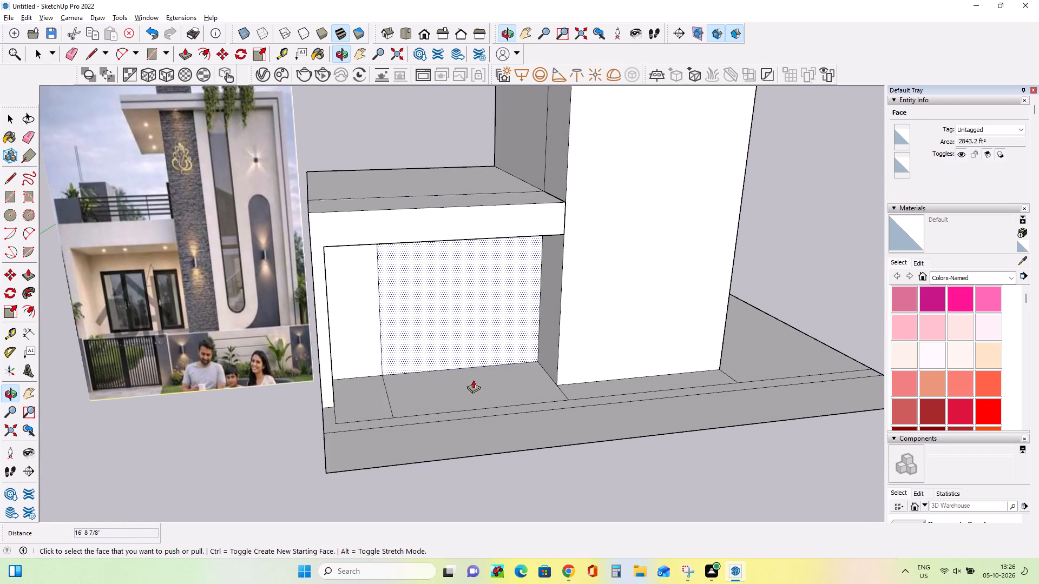
{"action": "scroll", "coordinate": [462, 372], "scroll_direction": "up", "scroll_amount": 1}
{"action": "middle_click_drag", "start_coordinate": [481, 327], "coordinate": [425, 316]}
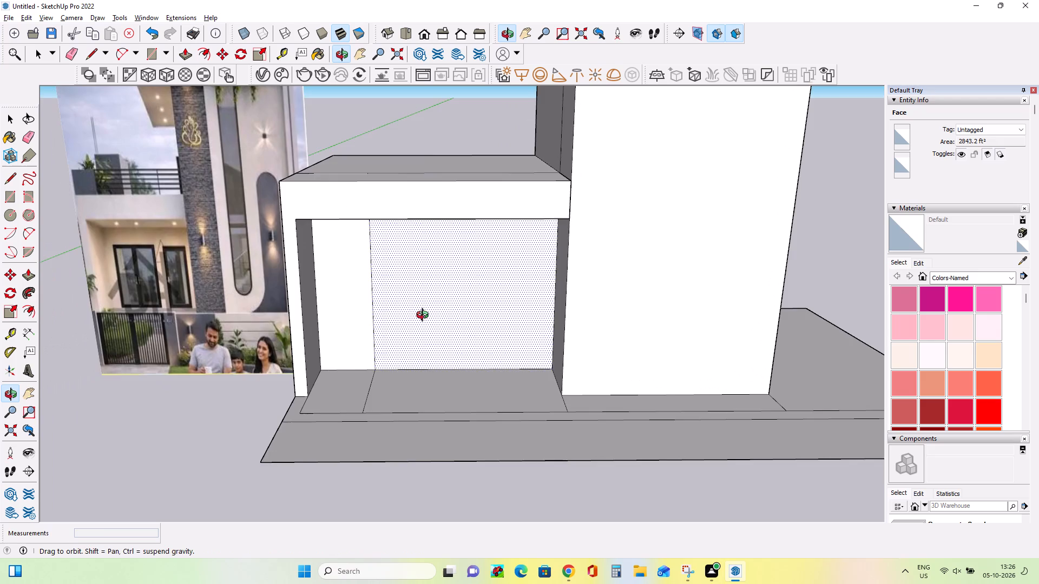
{"action": "middle_click_drag", "start_coordinate": [425, 316], "coordinate": [390, 305]}
{"action": "scroll", "coordinate": [390, 305], "scroll_direction": "down", "scroll_amount": 6}
{"action": "middle_click_drag", "start_coordinate": [481, 304], "coordinate": [496, 296]}
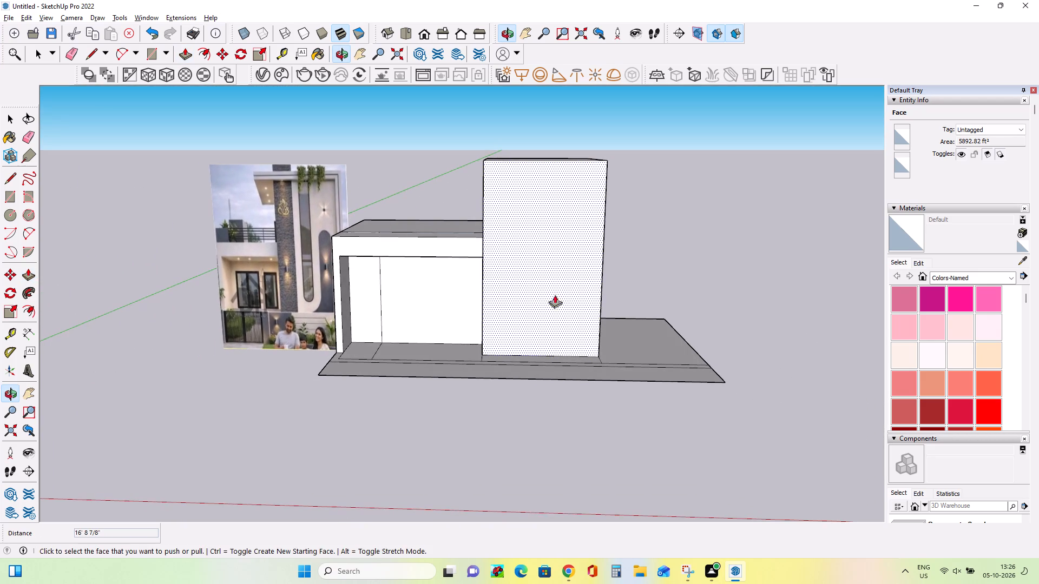
{"action": "middle_click_drag", "start_coordinate": [577, 294], "coordinate": [477, 294]}
{"action": "left_click", "coordinate": [590, 295]}
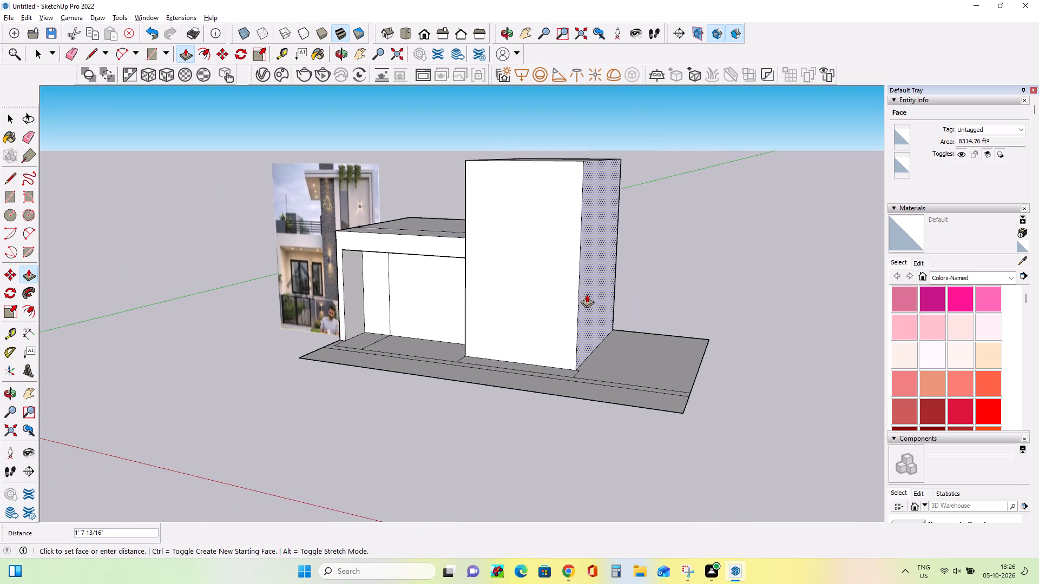
{"action": "left_click", "coordinate": [582, 294]}
Compare the porch frame, low block and tall block with the reference elevation image from several angles.
{"action": "scroll", "coordinate": [363, 256], "scroll_direction": "up", "scroll_amount": 3}
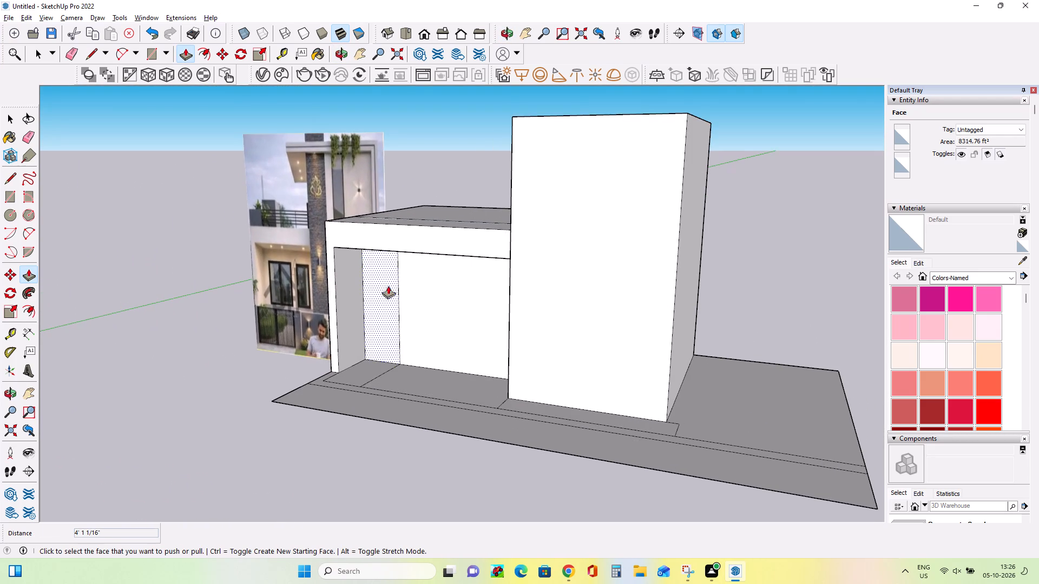
{"action": "middle_click_drag", "start_coordinate": [395, 291], "coordinate": [505, 296]}
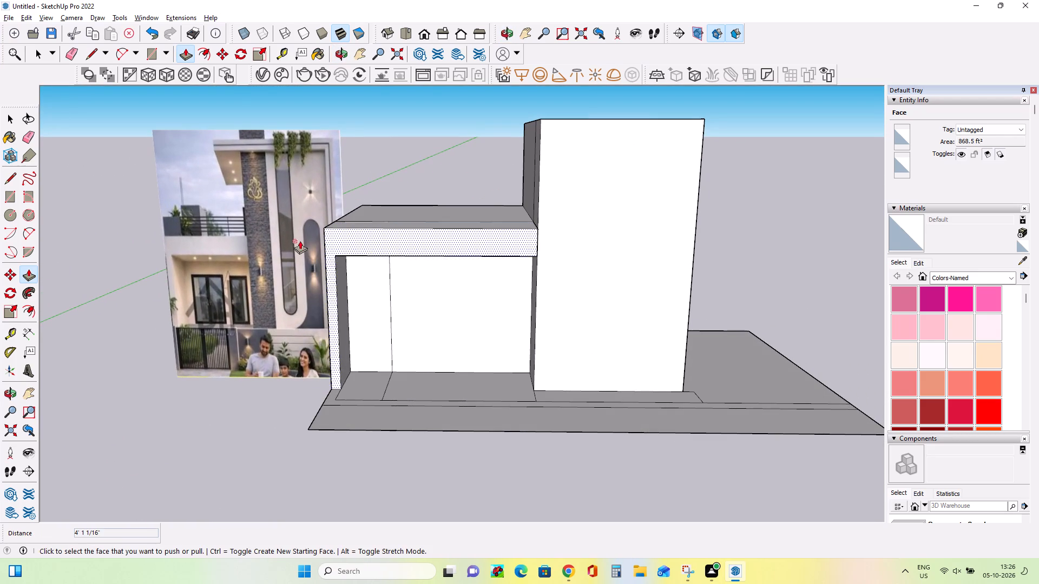
{"action": "middle_click_drag", "start_coordinate": [351, 218], "coordinate": [363, 230]}
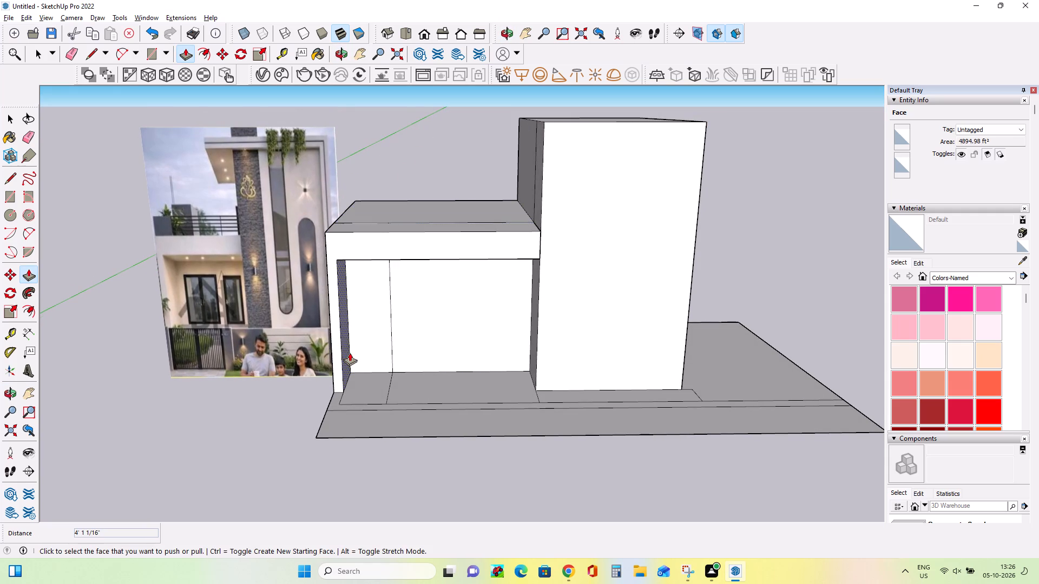
{"action": "middle_click_drag", "start_coordinate": [350, 346], "coordinate": [365, 302]}
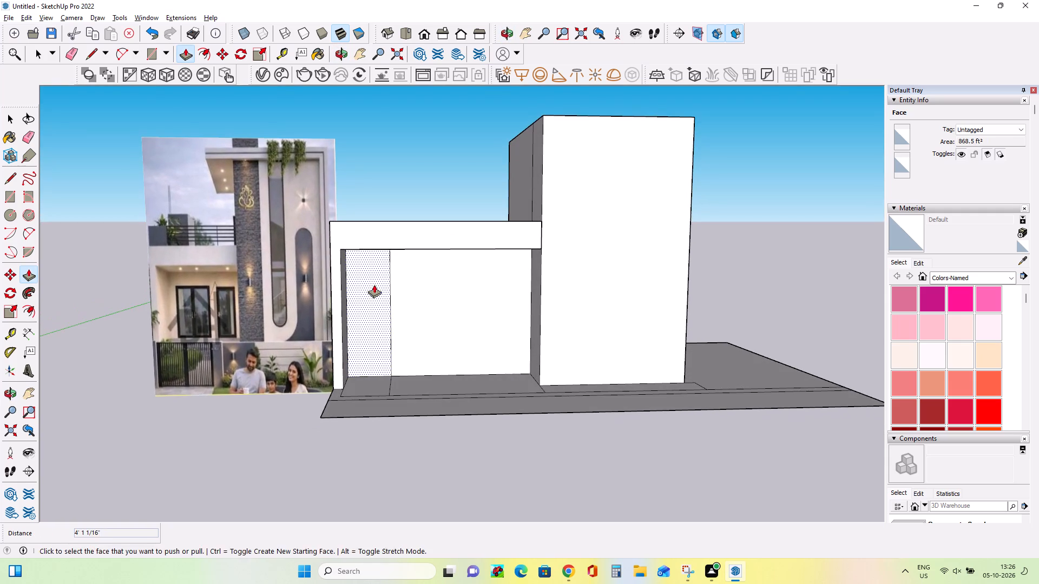
{"action": "middle_click_drag", "start_coordinate": [378, 291], "coordinate": [387, 312]}
{"action": "middle_click_drag", "start_coordinate": [407, 266], "coordinate": [431, 169]}
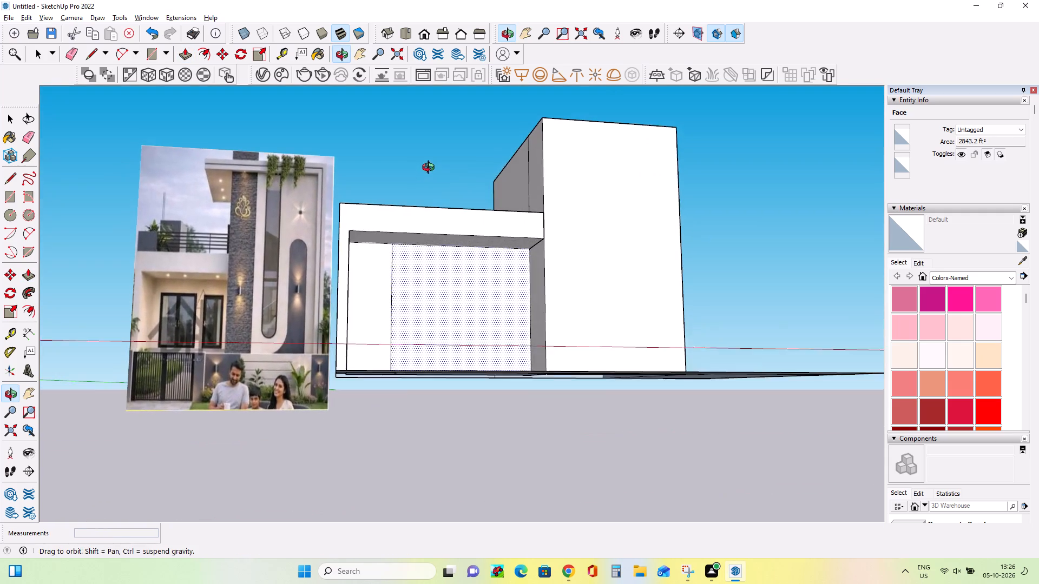
{"action": "middle_click_drag", "start_coordinate": [431, 169], "coordinate": [432, 165]}
{"action": "middle_click_drag", "start_coordinate": [434, 256], "coordinate": [443, 311]}
{"action": "middle_click_drag", "start_coordinate": [410, 307], "coordinate": [390, 300]}
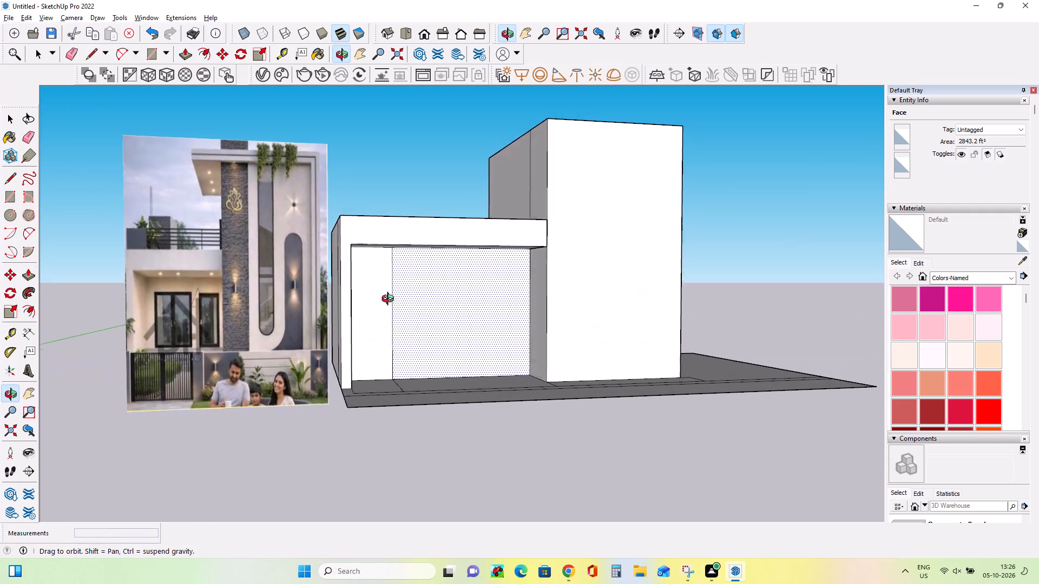
{"action": "middle_click_drag", "start_coordinate": [390, 300], "coordinate": [359, 352]}
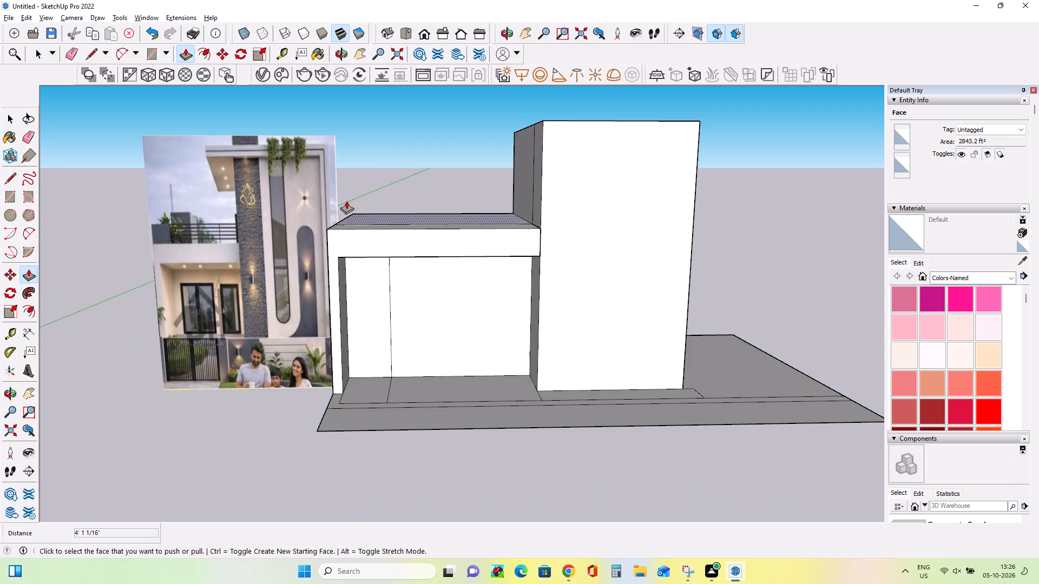
Draw a rectangle of about 279 sq ft on the porch beam's top, starting at its outer front corner.
{"action": "left_click", "coordinate": [4, 198]}
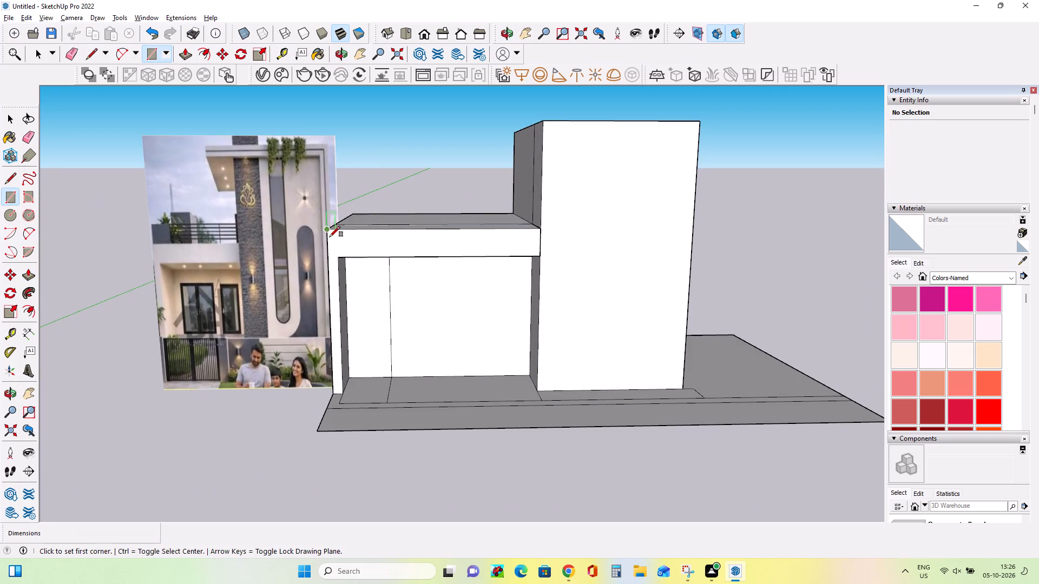
{"action": "middle_click_drag", "start_coordinate": [343, 236], "coordinate": [367, 287]}
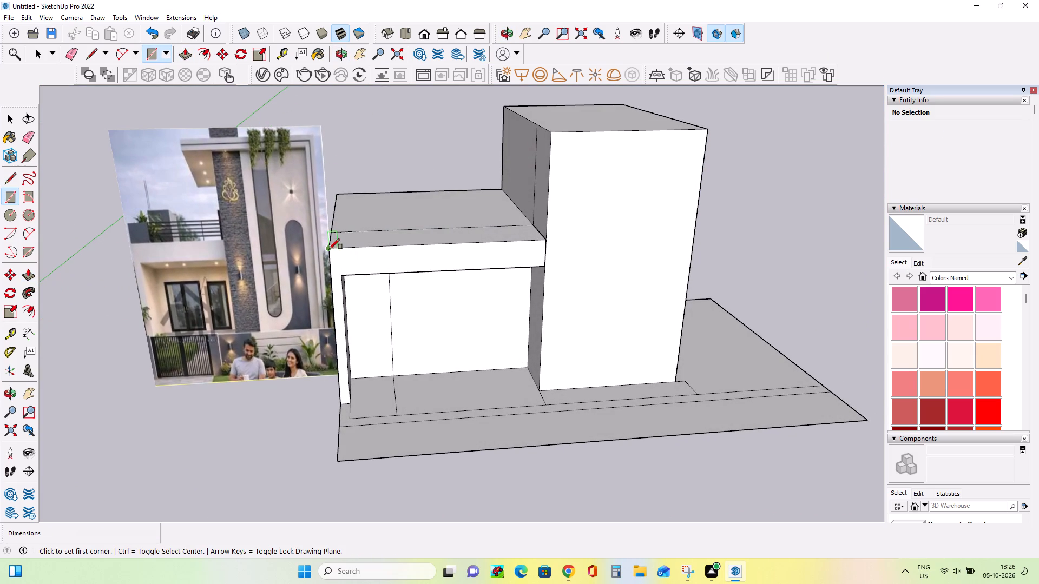
{"action": "left_click", "coordinate": [329, 249]}
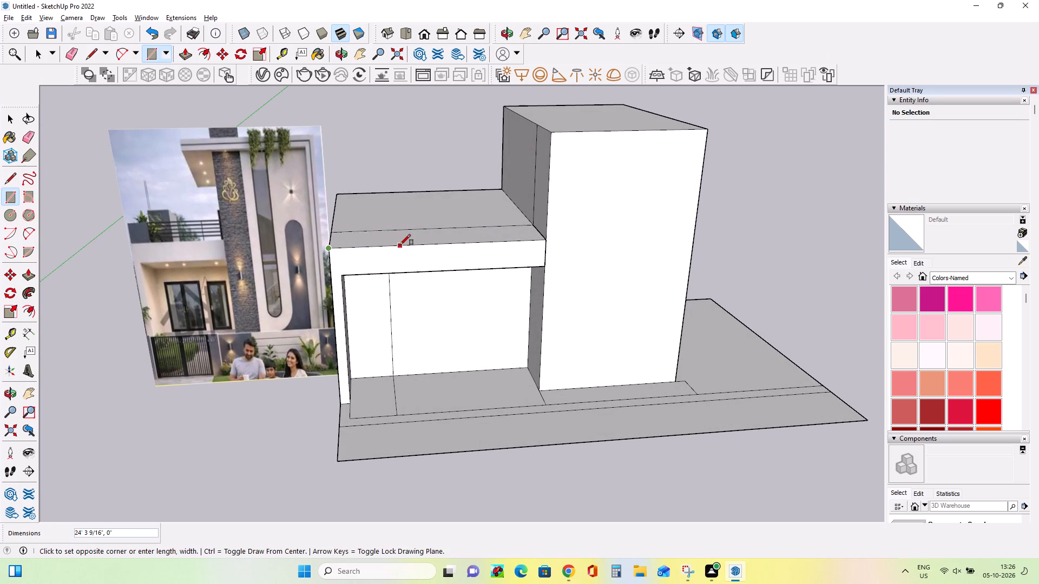
{"action": "left_click", "coordinate": [398, 245]}
{"action": "left_click", "coordinate": [397, 235]}
{"action": "middle_click_drag", "start_coordinate": [392, 237], "coordinate": [445, 349]}
{"action": "left_click", "coordinate": [407, 275]}
Extrude the rectangle on the porch beam's top upward about 14'.
{"action": "middle_click_drag", "start_coordinate": [469, 341], "coordinate": [383, 287]}
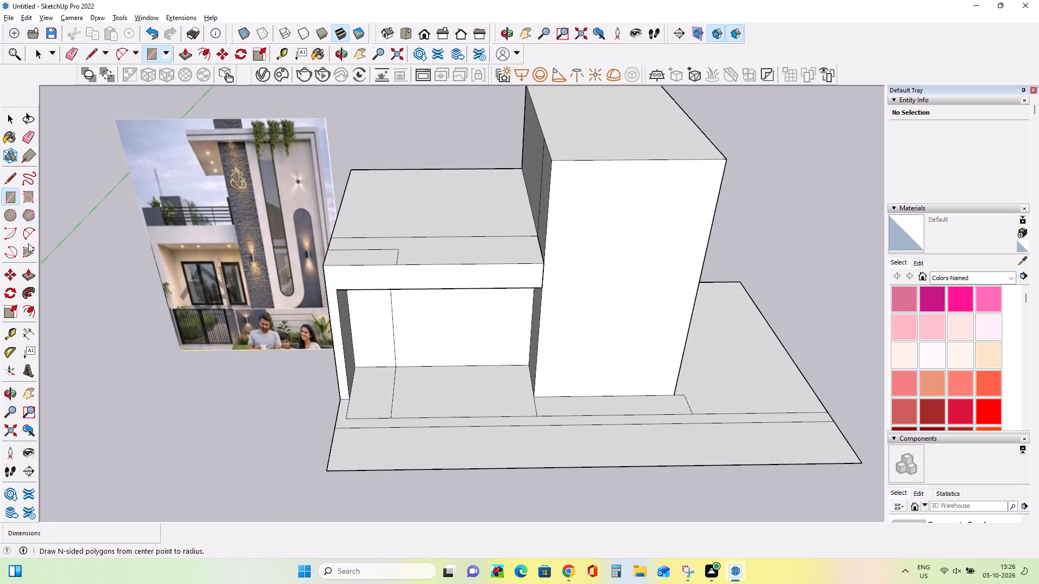
{"action": "left_click", "coordinate": [29, 276]}
{"action": "left_click", "coordinate": [379, 251]}
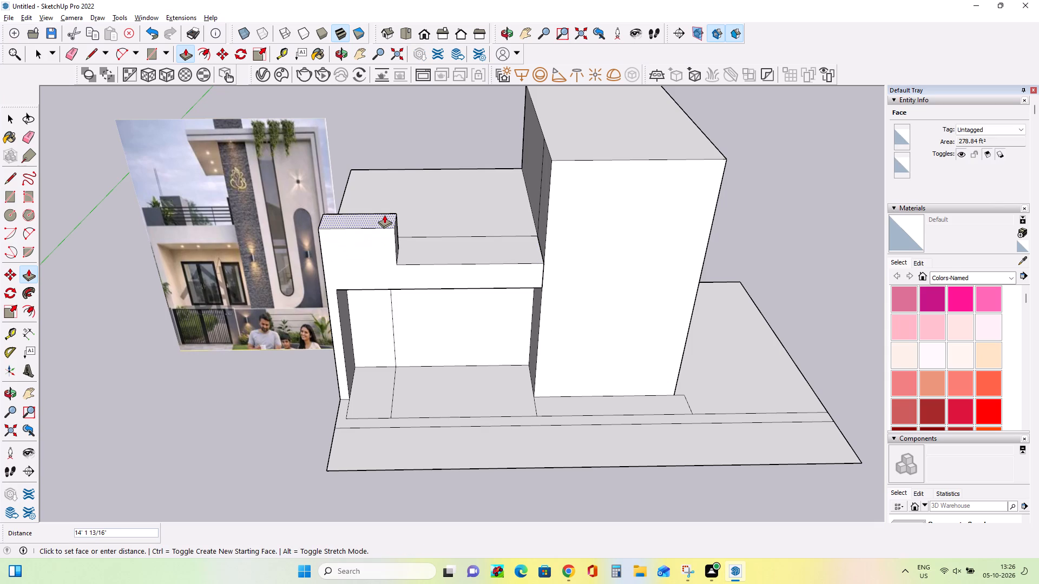
{"action": "left_click", "coordinate": [384, 215]}
Draw a rectangle about 13' 11 5/16" by 5' 6 1/4" at the outer end of the raised block's rear face.
{"action": "middle_click_drag", "start_coordinate": [443, 294], "coordinate": [498, 223]}
{"action": "middle_click_drag", "start_coordinate": [357, 245], "coordinate": [909, 308]}
{"action": "middle_click_drag", "start_coordinate": [461, 297], "coordinate": [617, 364]}
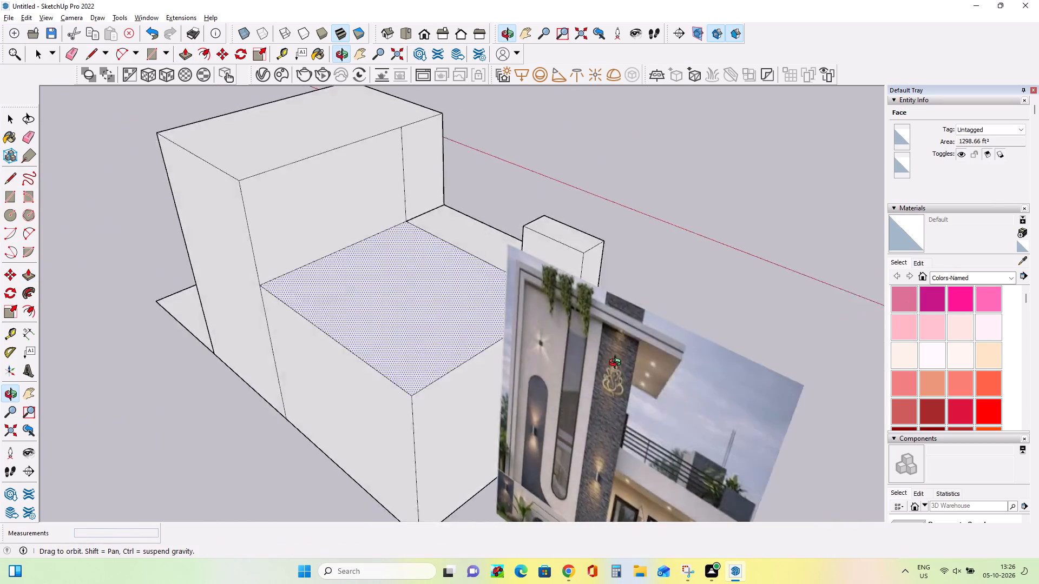
{"action": "middle_click_drag", "start_coordinate": [617, 364], "coordinate": [735, 391]}
{"action": "left_click", "coordinate": [9, 197]}
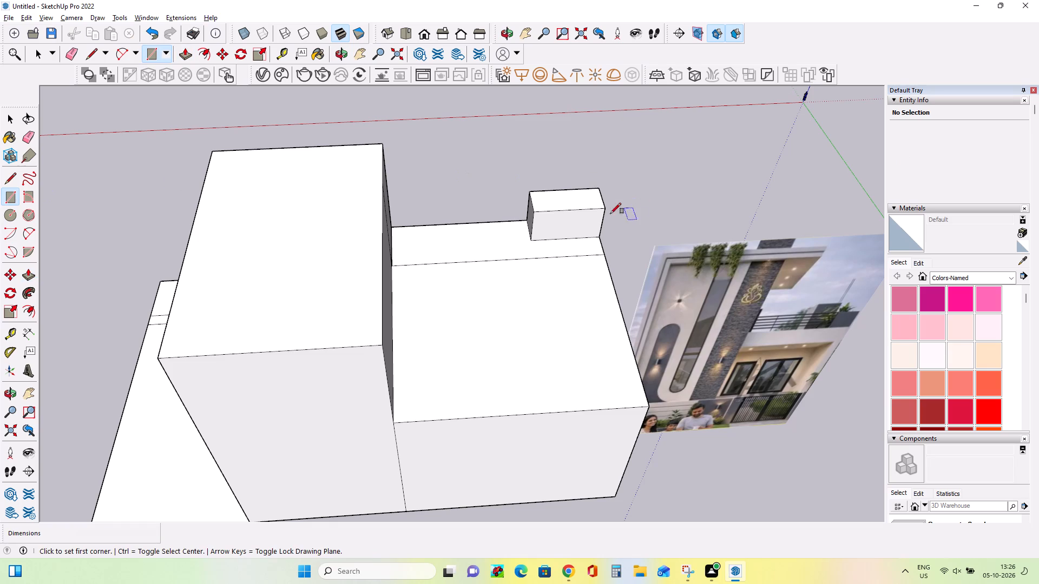
{"action": "left_click", "coordinate": [605, 209]}
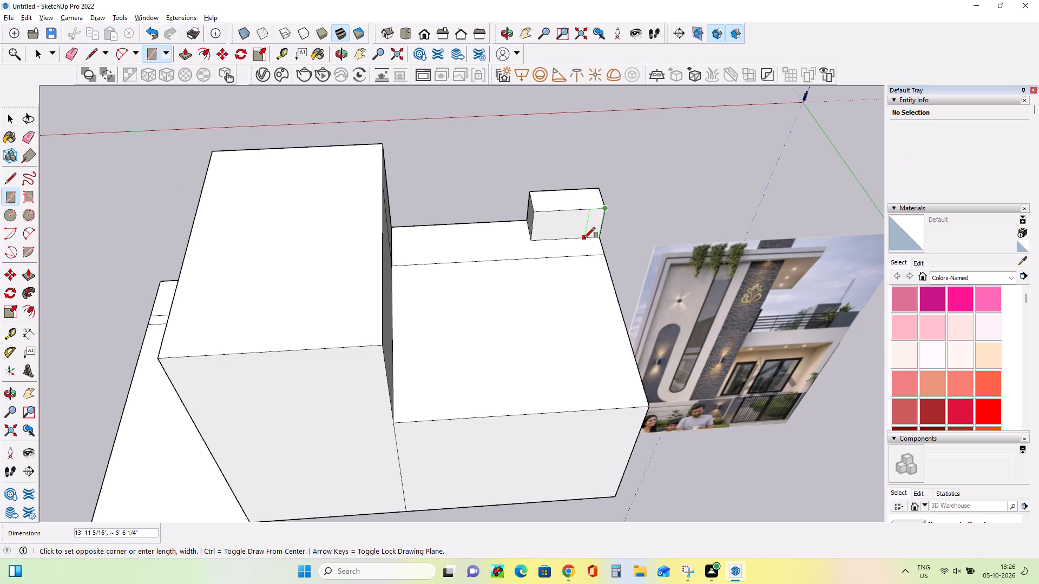
{"action": "left_click", "coordinate": [584, 238]}
Extrude the rectangle on the raised block's rear face about 9' 1 5/8", plus a further 64' 1 7/8" to the low block's back edge.
{"action": "left_click", "coordinate": [30, 278]}
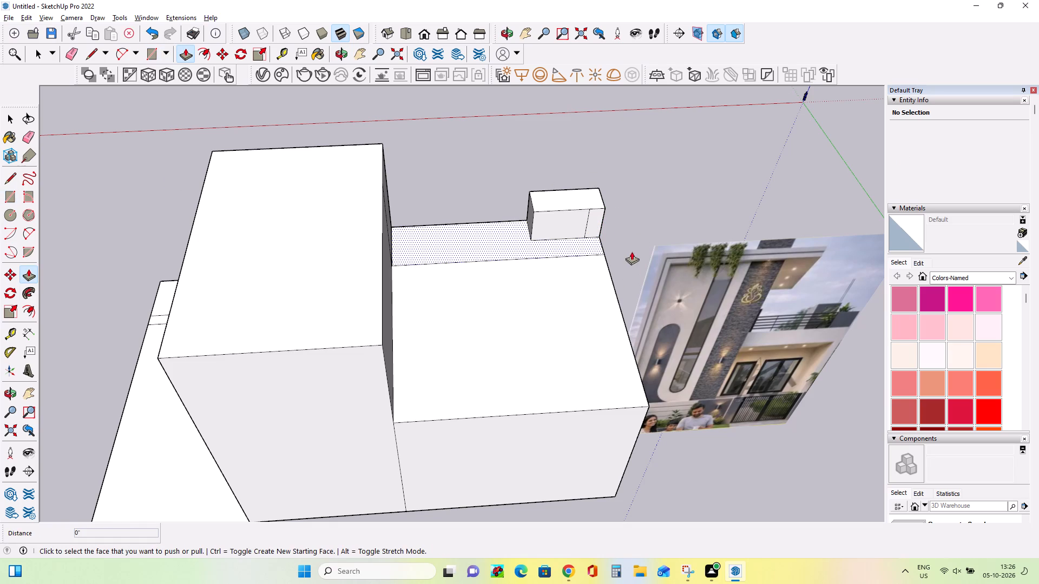
{"action": "left_click", "coordinate": [594, 231]}
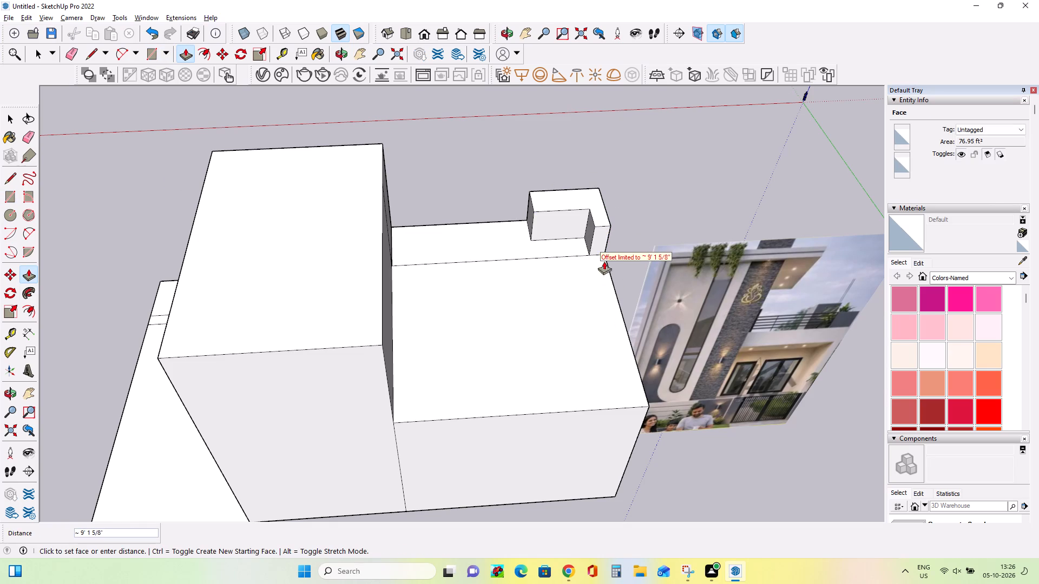
{"action": "left_click", "coordinate": [601, 278]}
{"action": "left_click", "coordinate": [600, 242]}
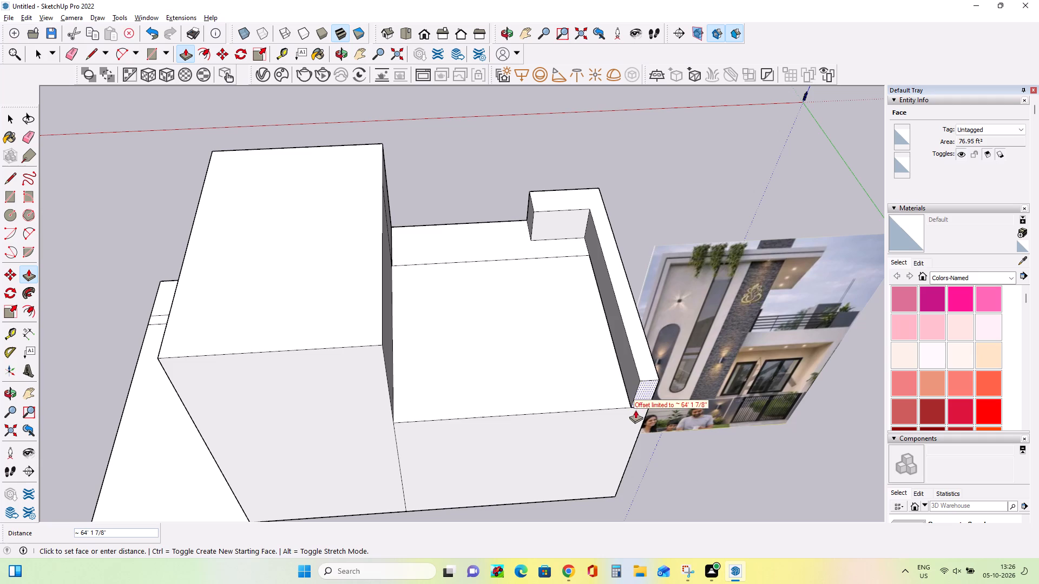
{"action": "left_click", "coordinate": [635, 416]}
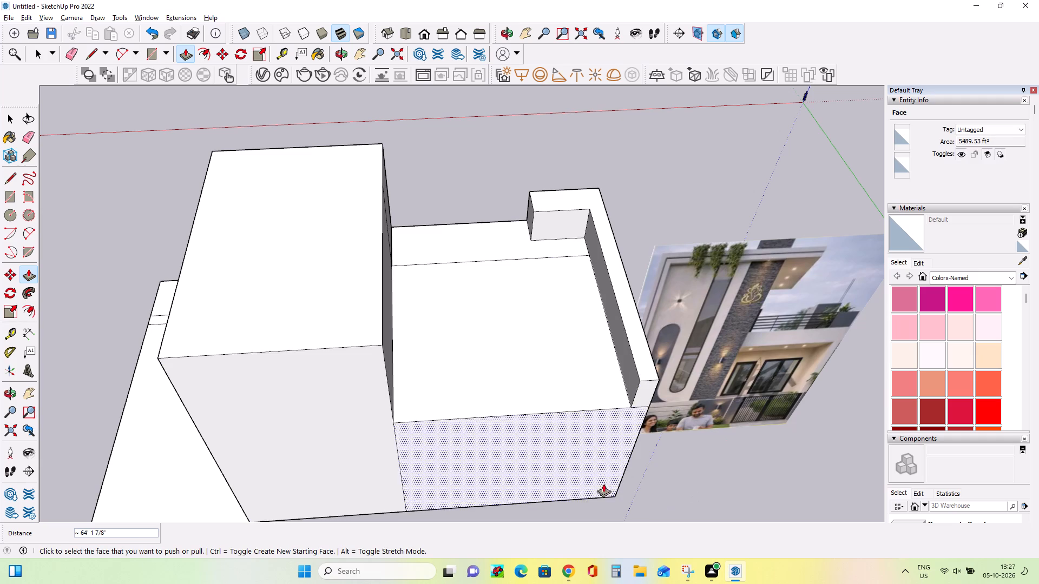
Push the rear face of the parapet's short front return inward about 3' 4 3/4" to thin it.
{"action": "middle_click", "coordinate": [621, 454]}
{"action": "left_click", "coordinate": [567, 218]}
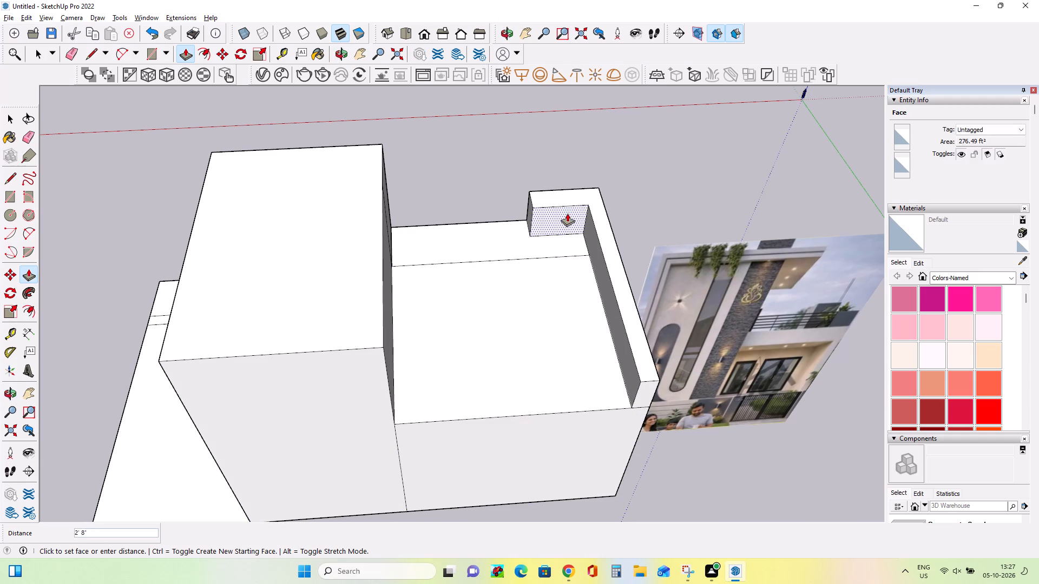
{"action": "left_click", "coordinate": [568, 211]}
Erase the leftover seam line across the low block's roof and the vertical one on the tall block's adjoining side wall.
{"action": "middle_click_drag", "start_coordinate": [712, 426], "coordinate": [599, 478]}
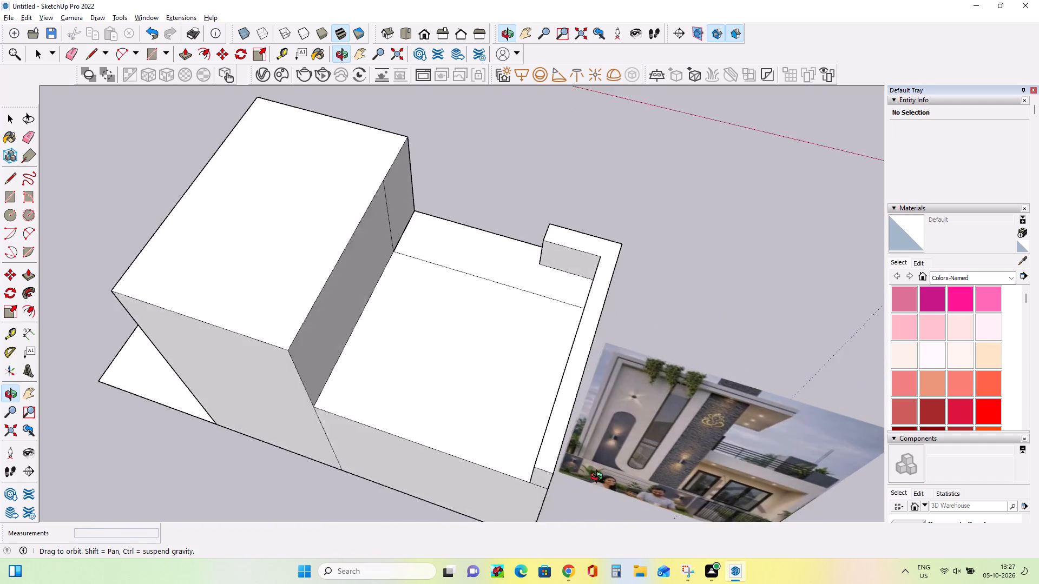
{"action": "middle_click_drag", "start_coordinate": [599, 478], "coordinate": [601, 482]}
{"action": "scroll", "coordinate": [604, 487], "scroll_direction": "down", "scroll_amount": 1}
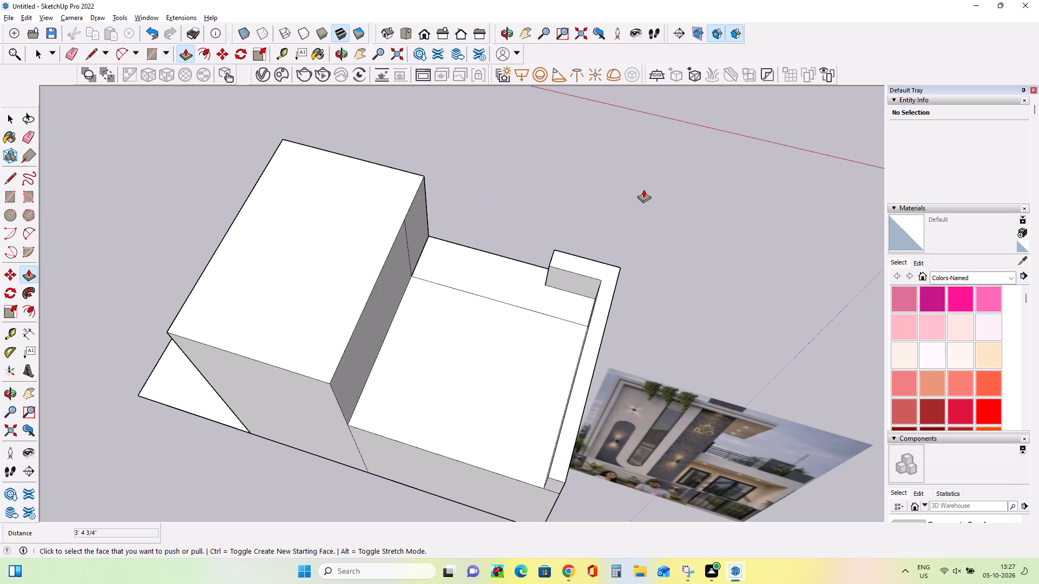
{"action": "middle_click_drag", "start_coordinate": [797, 331], "coordinate": [231, 316]}
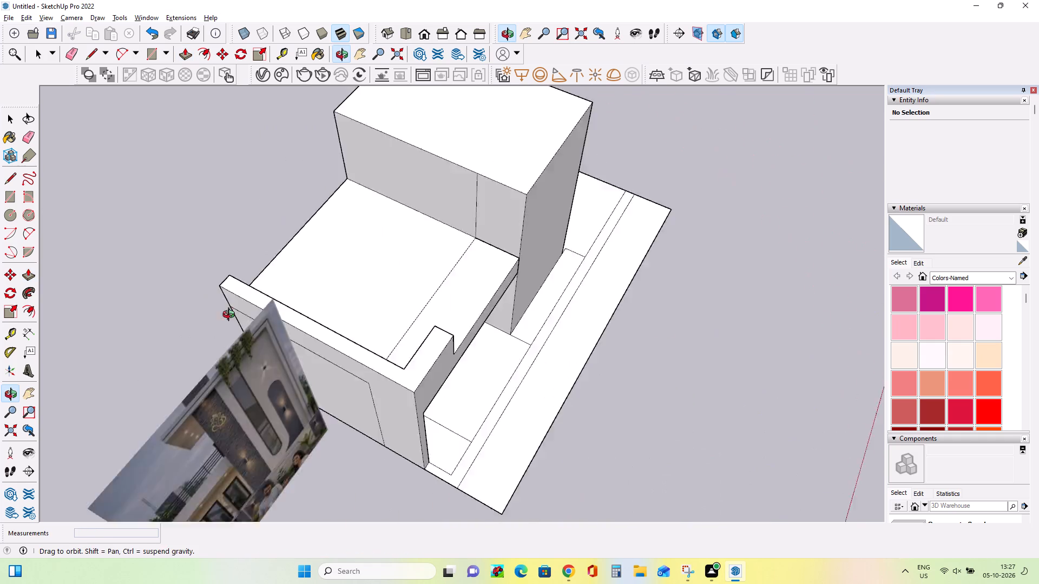
{"action": "middle_click_drag", "start_coordinate": [231, 316], "coordinate": [114, 319]}
{"action": "middle_click_drag", "start_coordinate": [416, 355], "coordinate": [432, 191]}
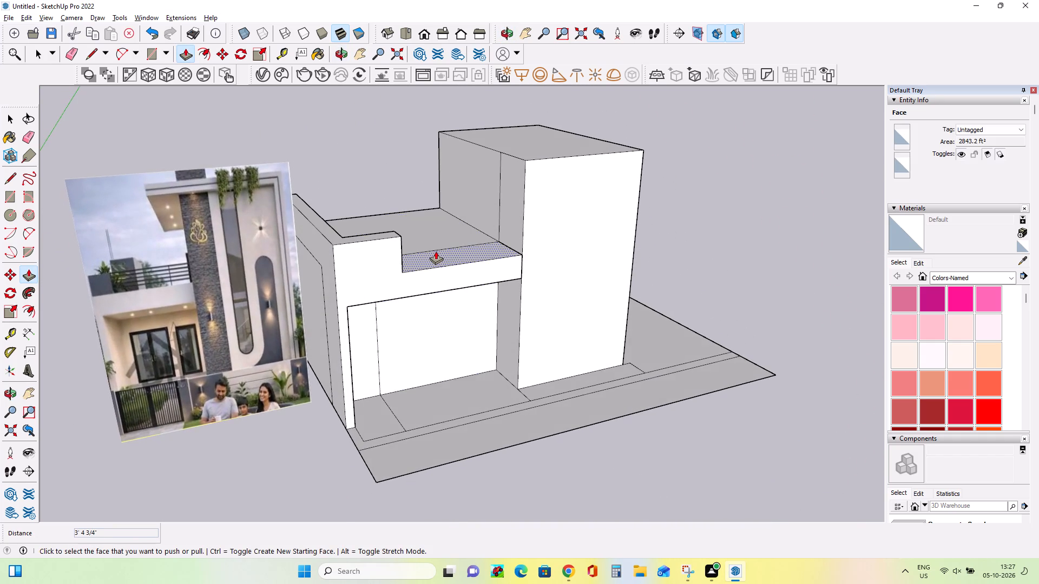
{"action": "scroll", "coordinate": [436, 251], "scroll_direction": "up", "scroll_amount": 2}
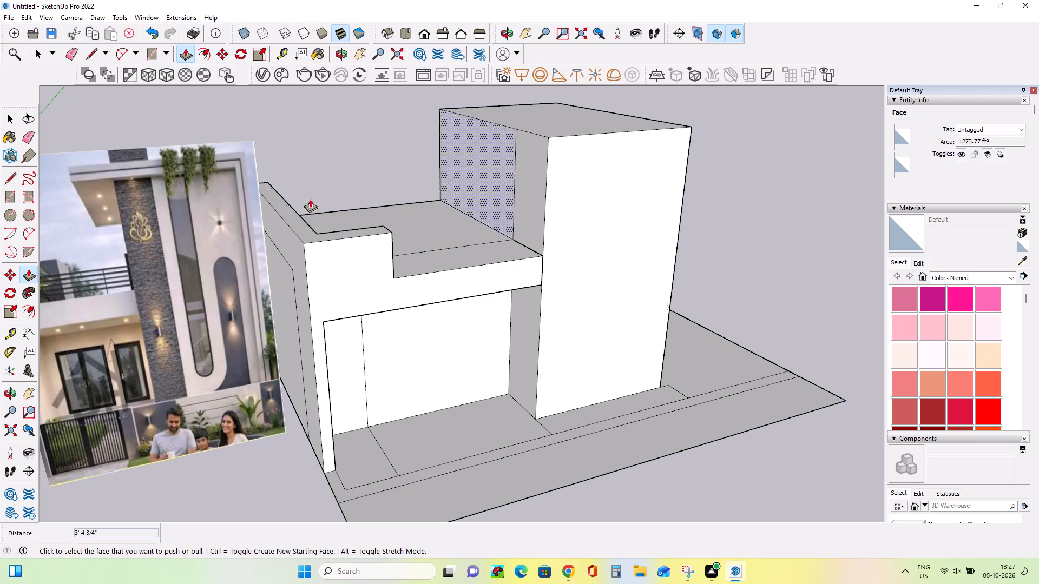
{"action": "middle_click_drag", "start_coordinate": [426, 283], "coordinate": [369, 303]}
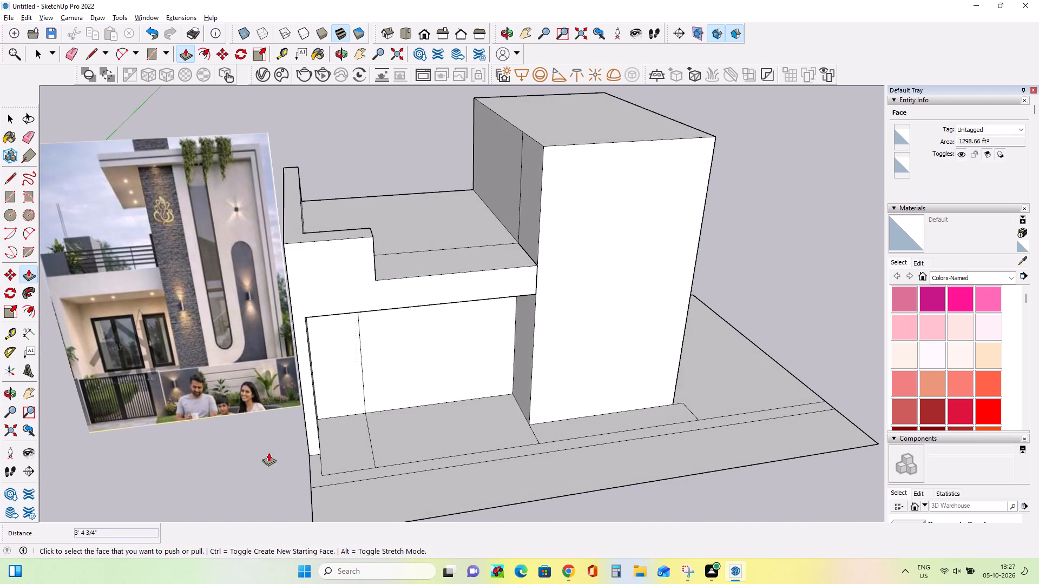
{"action": "middle_click_drag", "start_coordinate": [503, 319], "coordinate": [513, 320]}
{"action": "left_click", "coordinate": [29, 136]}
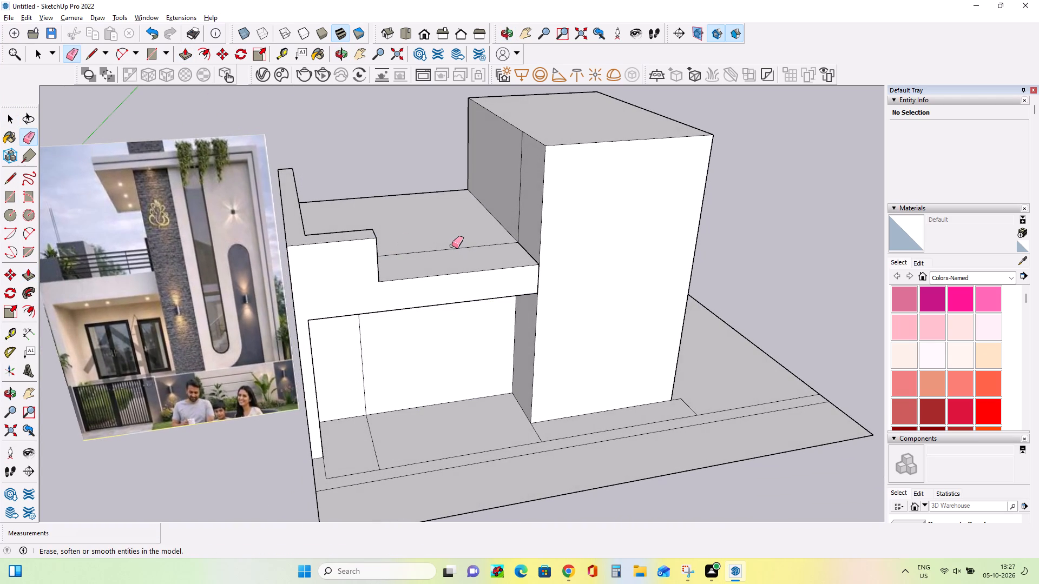
{"action": "left_click", "coordinate": [452, 247]}
{"action": "left_click", "coordinate": [466, 247]}
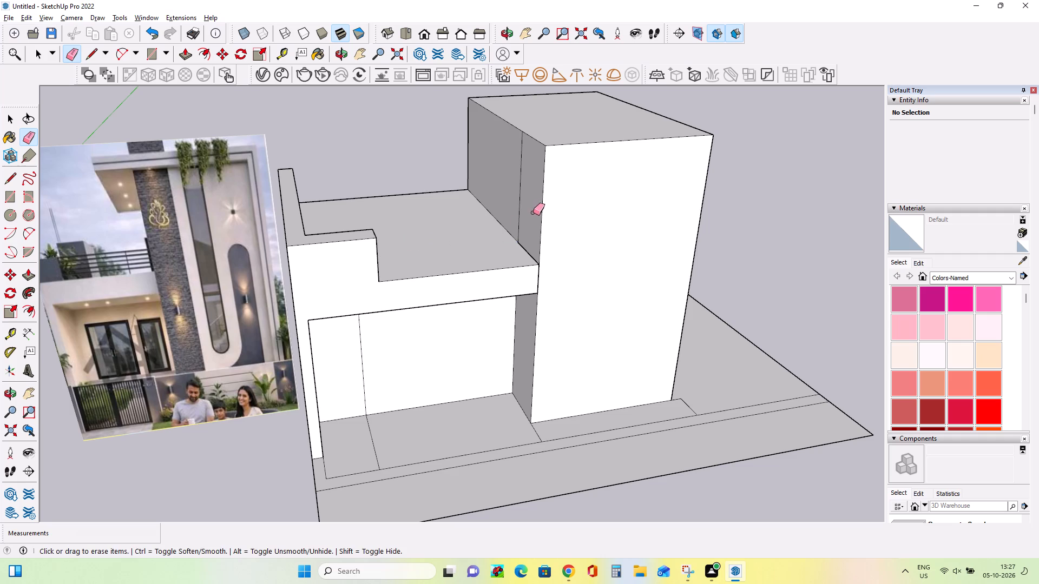
{"action": "left_click", "coordinate": [519, 203]}
Draw a rectangle about 31' 6" by 18' 5" on the low block's roof, just inside the parapet's front corner.
{"action": "middle_click_drag", "start_coordinate": [546, 288], "coordinate": [525, 251]}
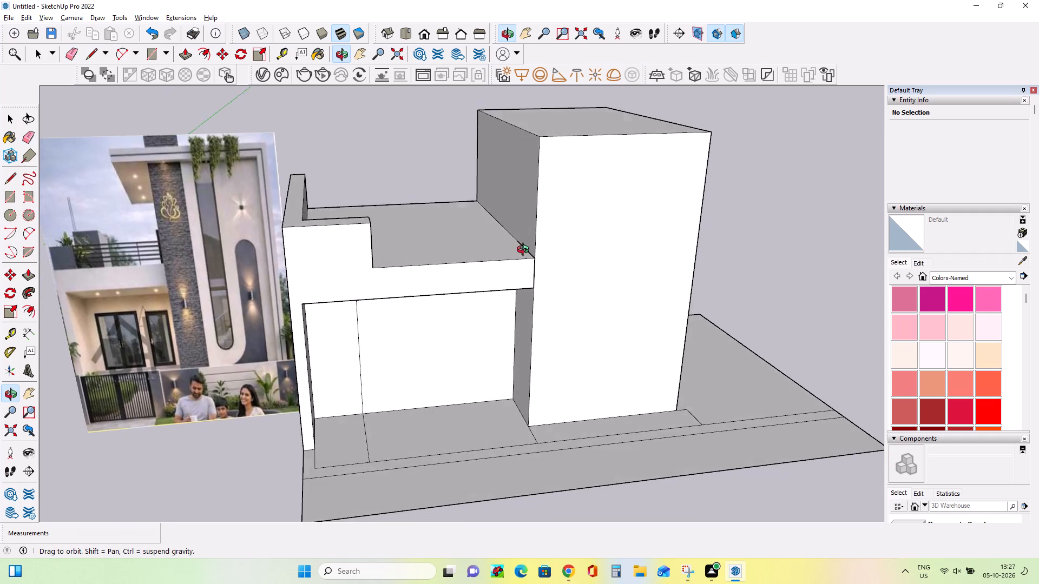
{"action": "middle_click_drag", "start_coordinate": [525, 251], "coordinate": [525, 244]}
{"action": "middle_click_drag", "start_coordinate": [579, 313], "coordinate": [537, 311]}
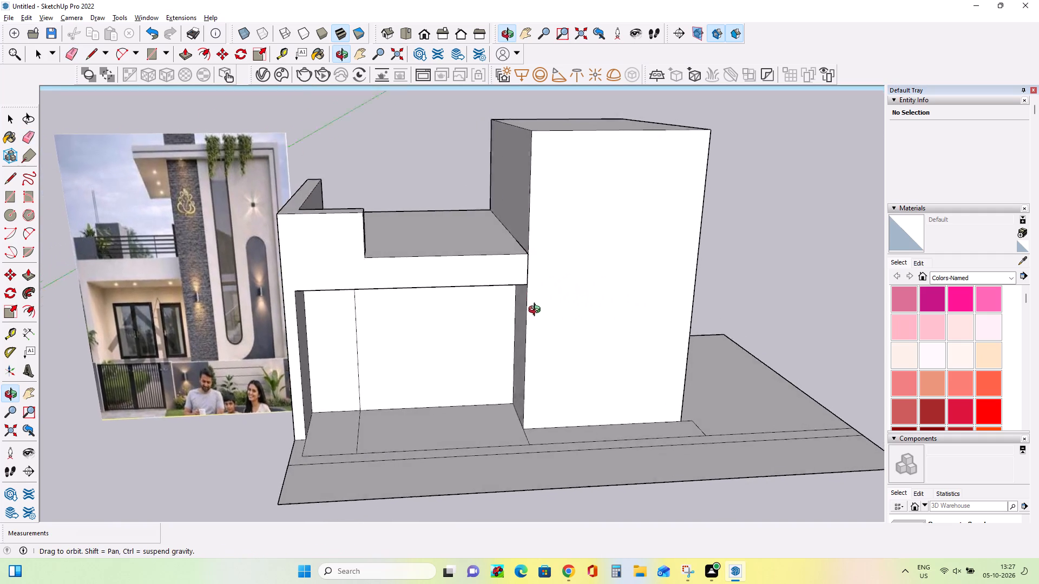
{"action": "middle_click_drag", "start_coordinate": [537, 311], "coordinate": [568, 317]}
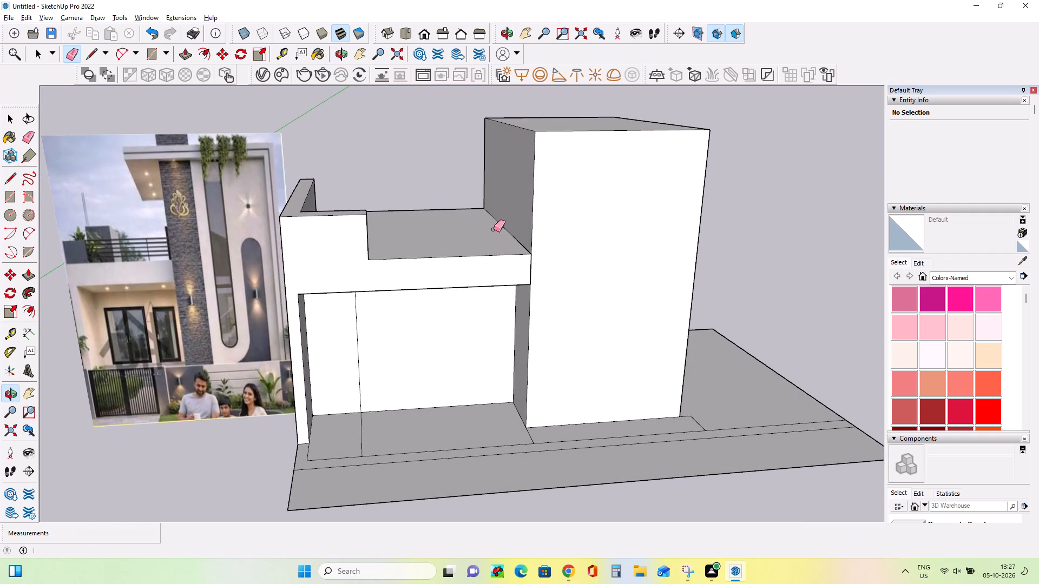
{"action": "scroll", "coordinate": [497, 225], "scroll_direction": "up", "scroll_amount": 1}
{"action": "middle_click", "coordinate": [522, 258]}
{"action": "scroll", "coordinate": [522, 258], "scroll_direction": "down", "scroll_amount": 2}
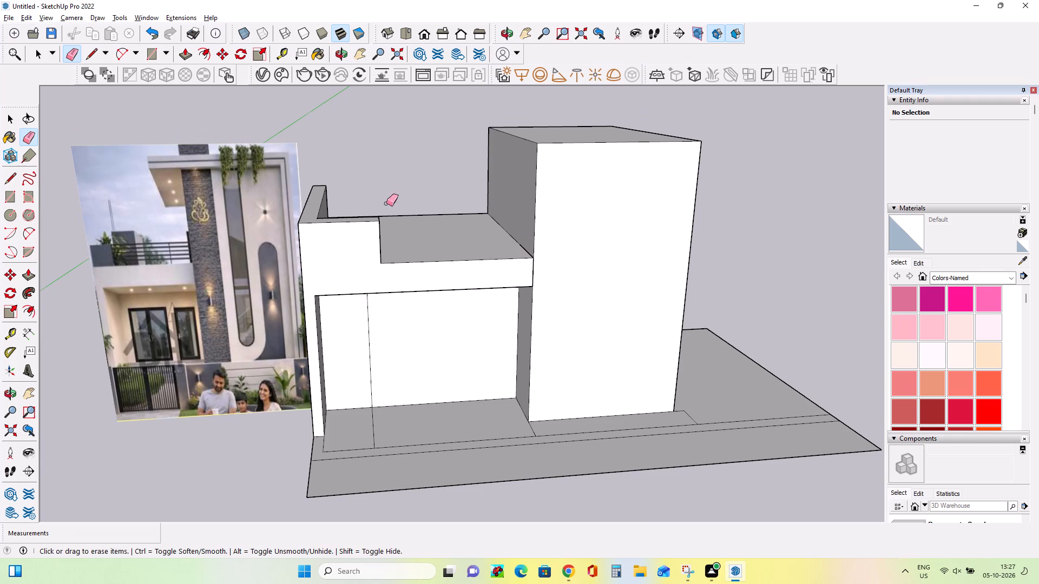
{"action": "middle_click_drag", "start_coordinate": [449, 220], "coordinate": [469, 295]}
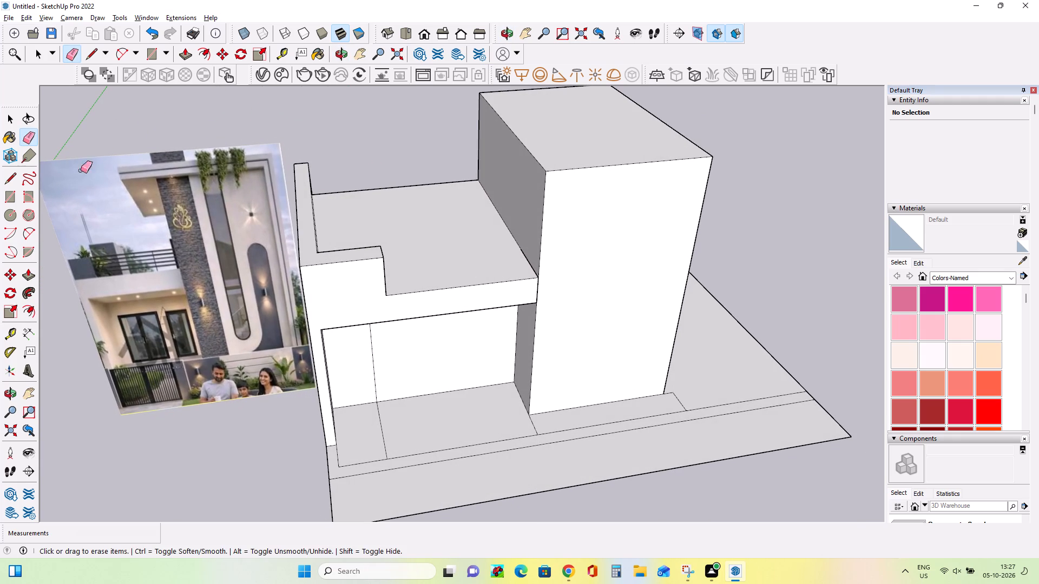
{"action": "left_click", "coordinate": [9, 196]}
{"action": "middle_click_drag", "start_coordinate": [410, 249], "coordinate": [416, 282]}
{"action": "left_click", "coordinate": [321, 245]}
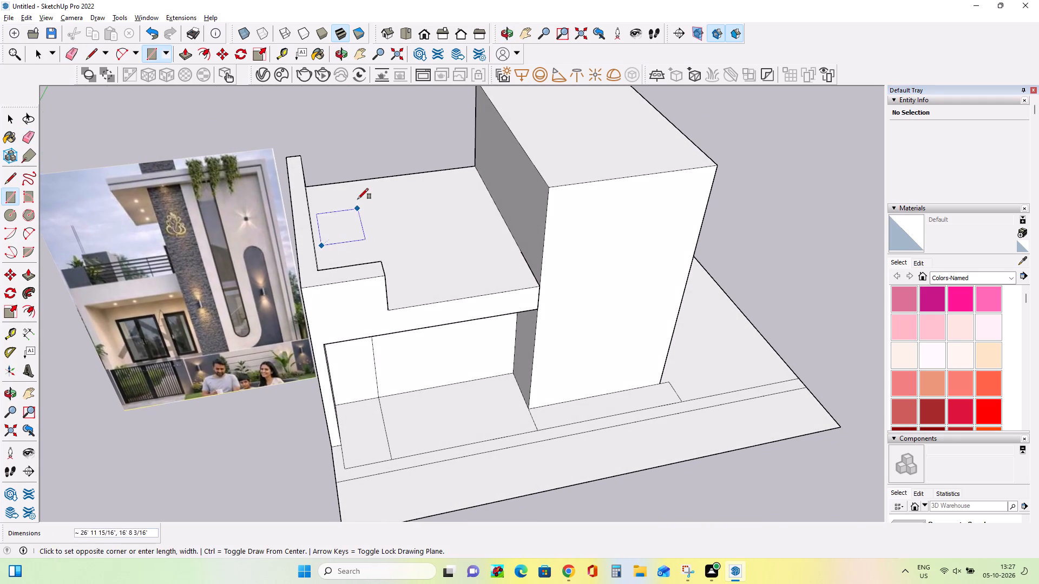
{"action": "left_click", "coordinate": [361, 195]}
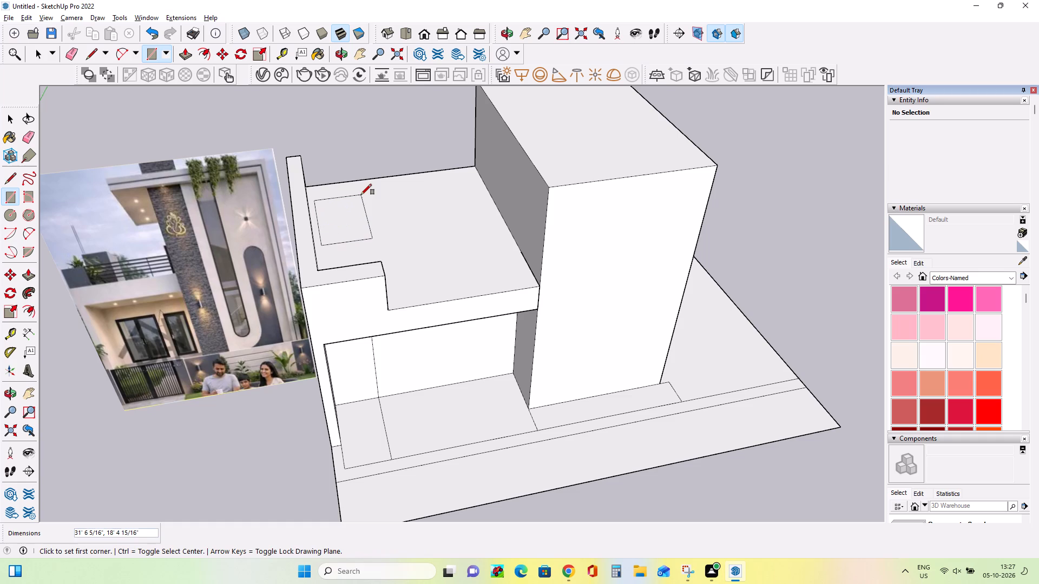
Extrude the rectangle on the low block's roof upward about 31' 5".
{"action": "left_click", "coordinate": [28, 275]}
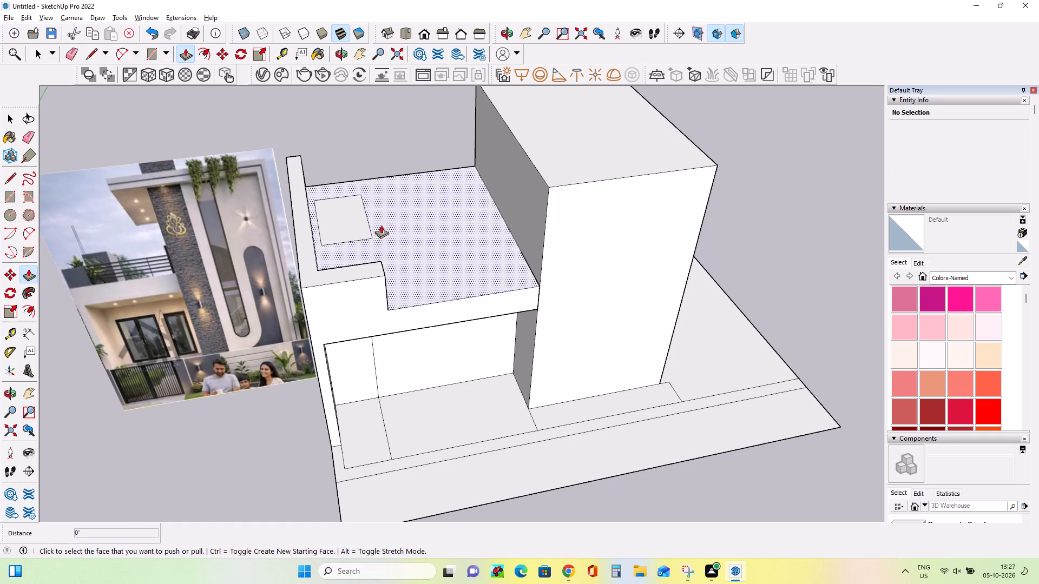
{"action": "left_click", "coordinate": [350, 222]}
{"action": "left_click", "coordinate": [345, 145]}
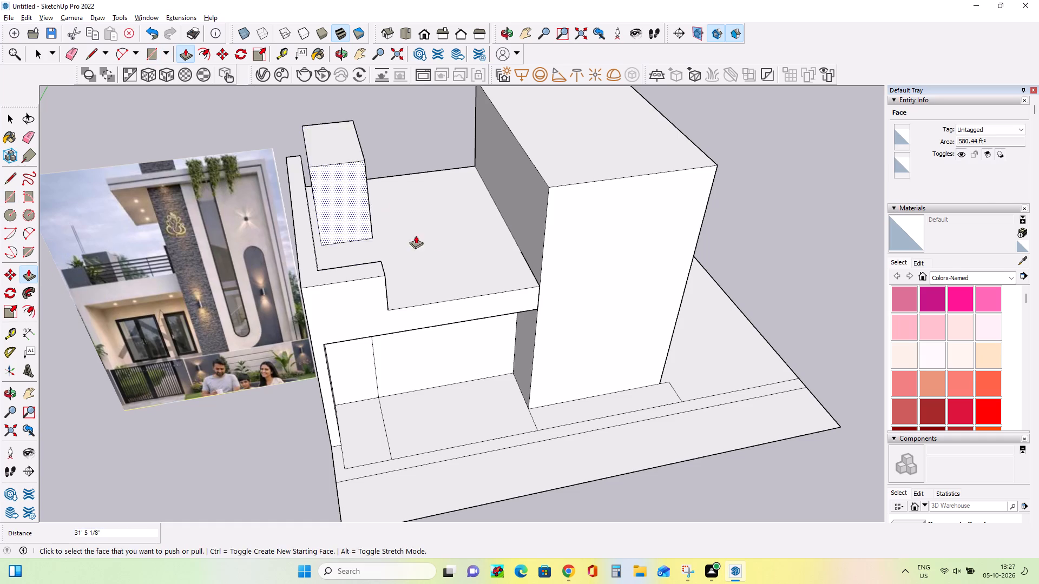
Widen the rooftop box about 6' 1 5/8" toward the tall block by pulling out its side face.
{"action": "middle_click_drag", "start_coordinate": [469, 299], "coordinate": [361, 209]}
{"action": "left_click", "coordinate": [411, 190]}
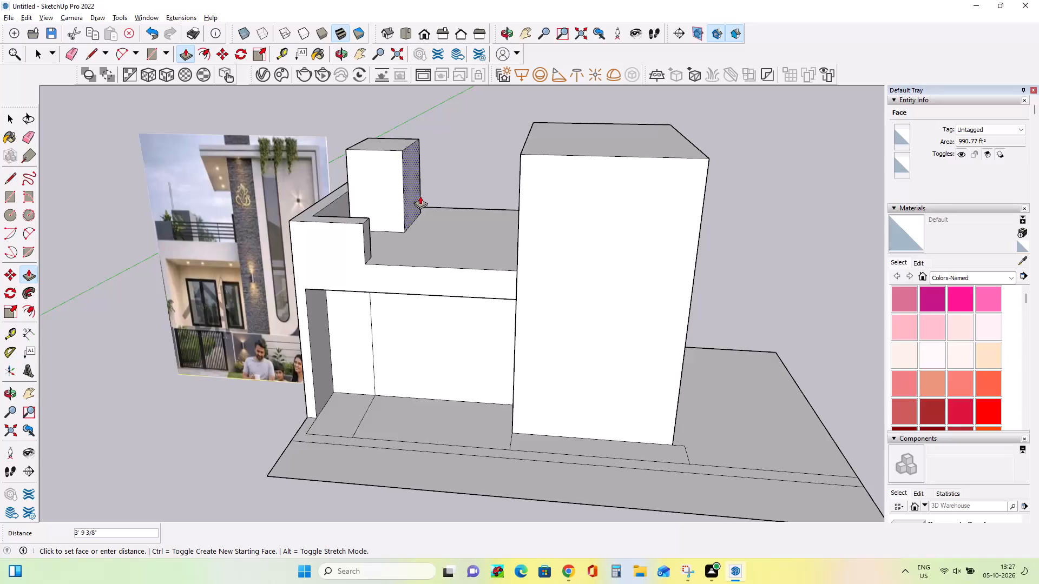
{"action": "left_click", "coordinate": [425, 198]}
Draw a horizontal band about 55' 8" wide across the top of the tall block's front face, spanning its full width.
{"action": "middle_click_drag", "start_coordinate": [385, 280], "coordinate": [462, 241]}
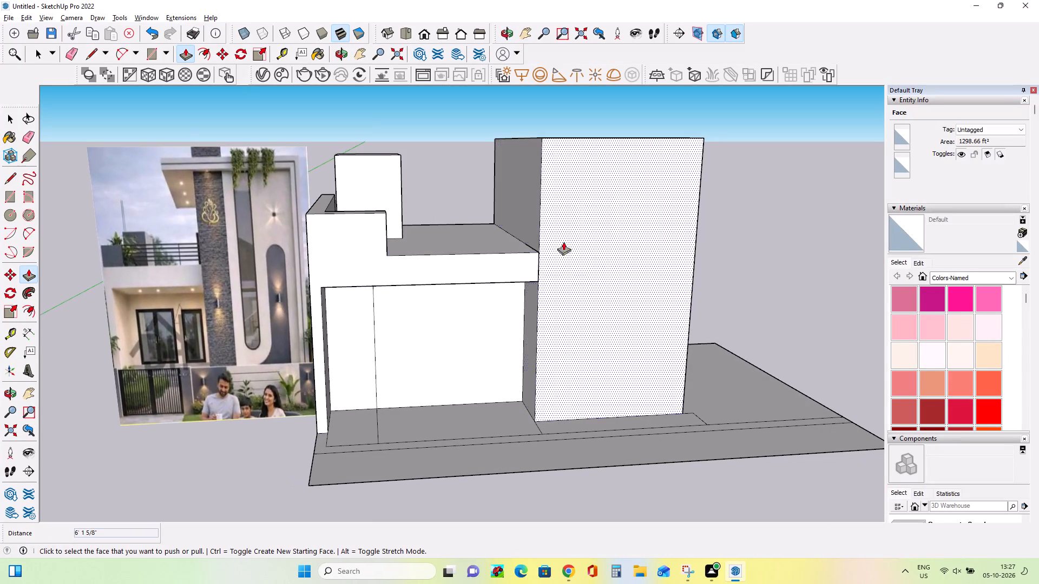
{"action": "scroll", "coordinate": [592, 267], "scroll_direction": "down", "scroll_amount": 2}
{"action": "middle_click_drag", "start_coordinate": [593, 181], "coordinate": [595, 214]}
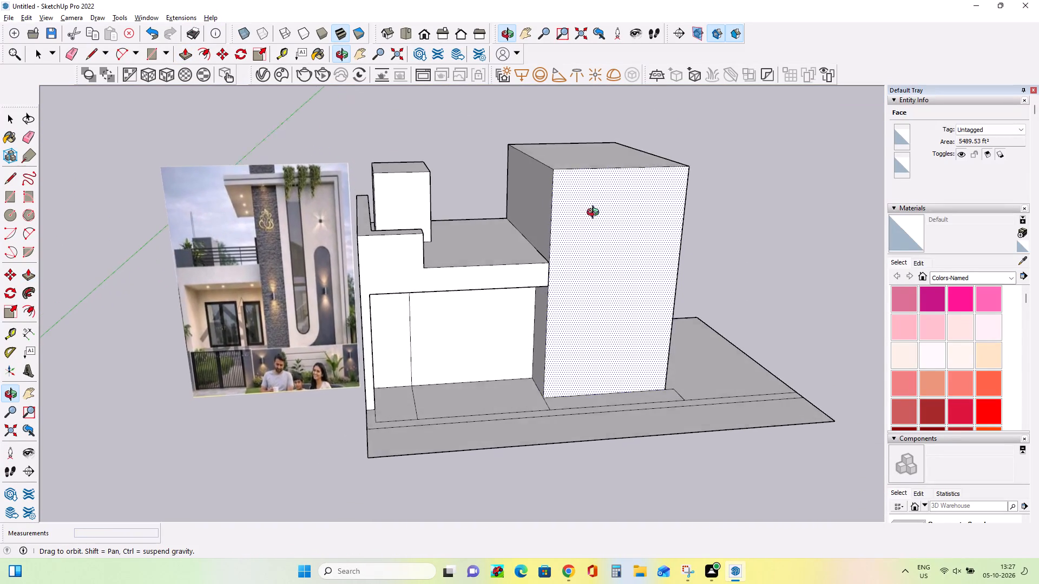
{"action": "middle_click_drag", "start_coordinate": [595, 214], "coordinate": [578, 263]}
{"action": "scroll", "coordinate": [565, 211], "scroll_direction": "up", "scroll_amount": 1}
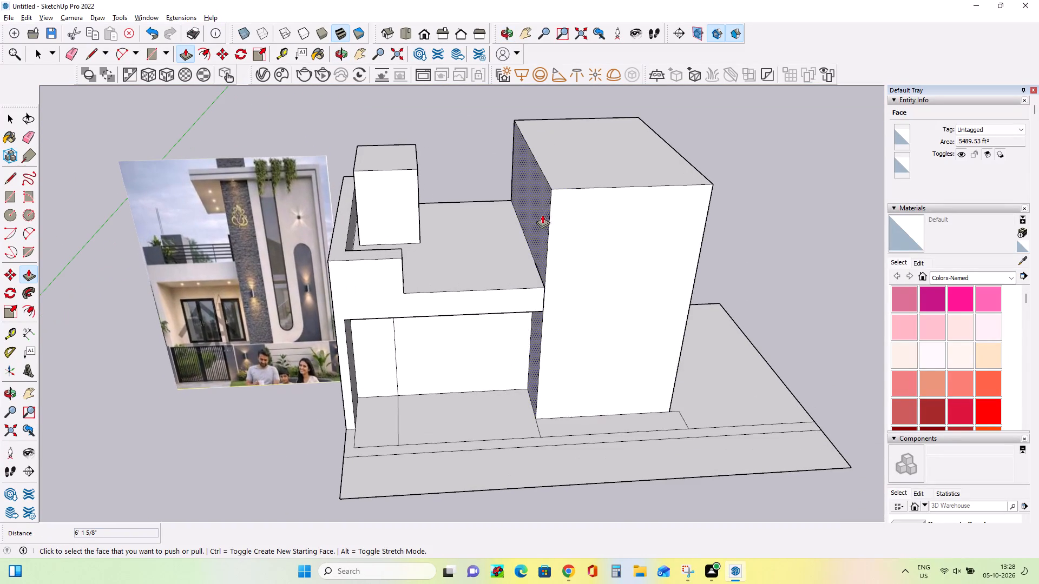
{"action": "middle_click_drag", "start_coordinate": [568, 263], "coordinate": [489, 229]}
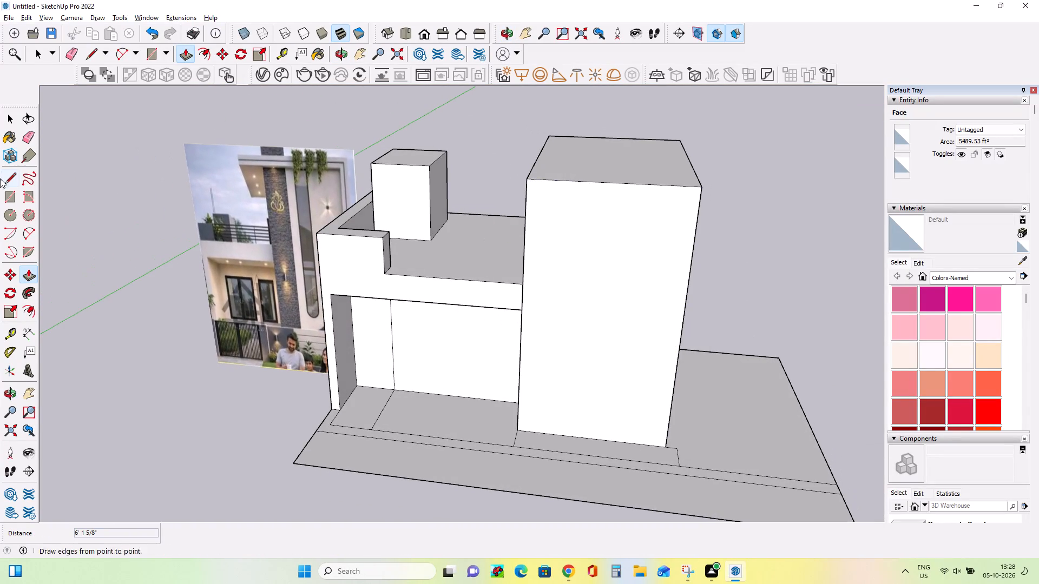
{"action": "left_click", "coordinate": [11, 196]}
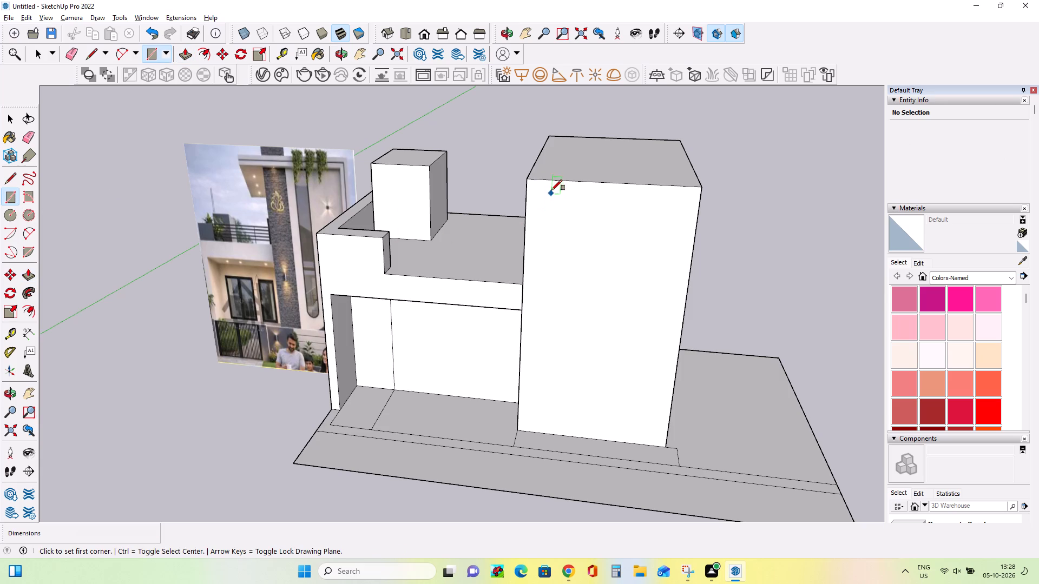
{"action": "left_click", "coordinate": [528, 180]}
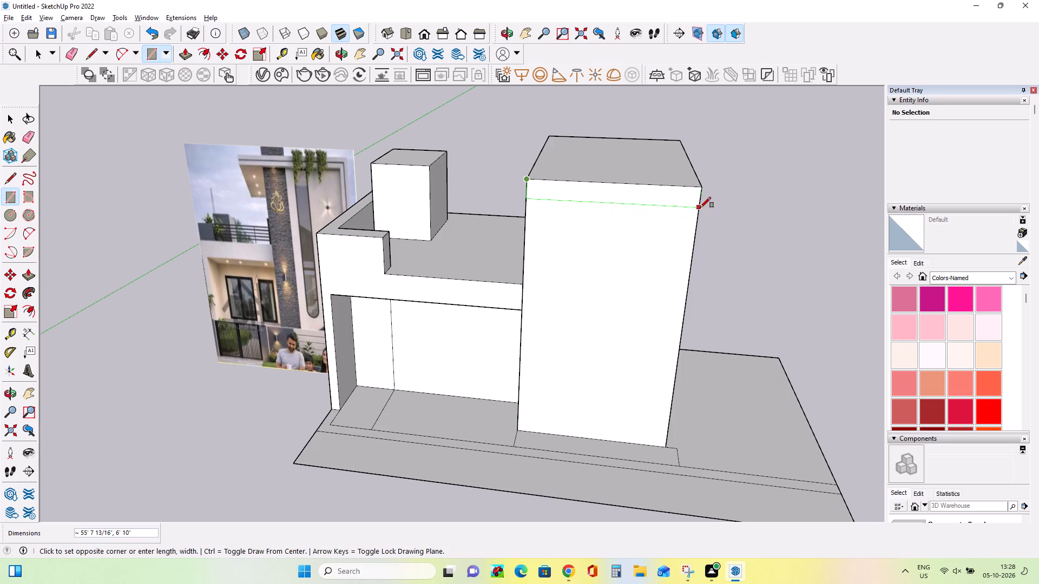
{"action": "left_click", "coordinate": [701, 216]}
Draw a full-height vertical strip about 98' 8" by 7' 4" along the outer edge of the tall block's front face.
{"action": "scroll", "coordinate": [249, 168], "scroll_direction": "up", "scroll_amount": 4}
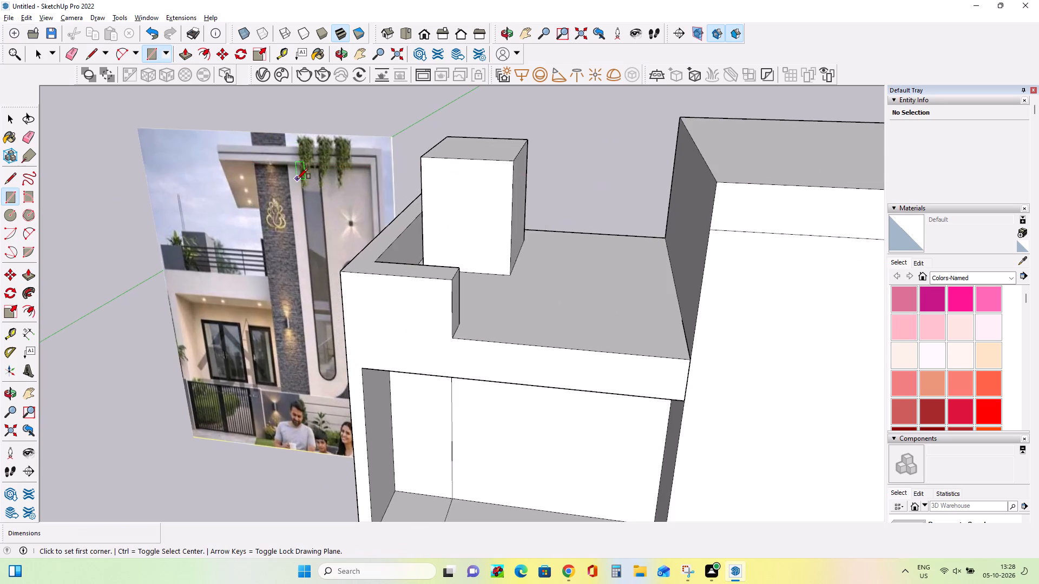
{"action": "scroll", "coordinate": [299, 180], "scroll_direction": "up", "scroll_amount": 1}
{"action": "scroll", "coordinate": [299, 180], "scroll_direction": "down", "scroll_amount": 1}
{"action": "scroll", "coordinate": [299, 180], "scroll_direction": "up", "scroll_amount": 1}
{"action": "scroll", "coordinate": [299, 180], "scroll_direction": "down", "scroll_amount": 8}
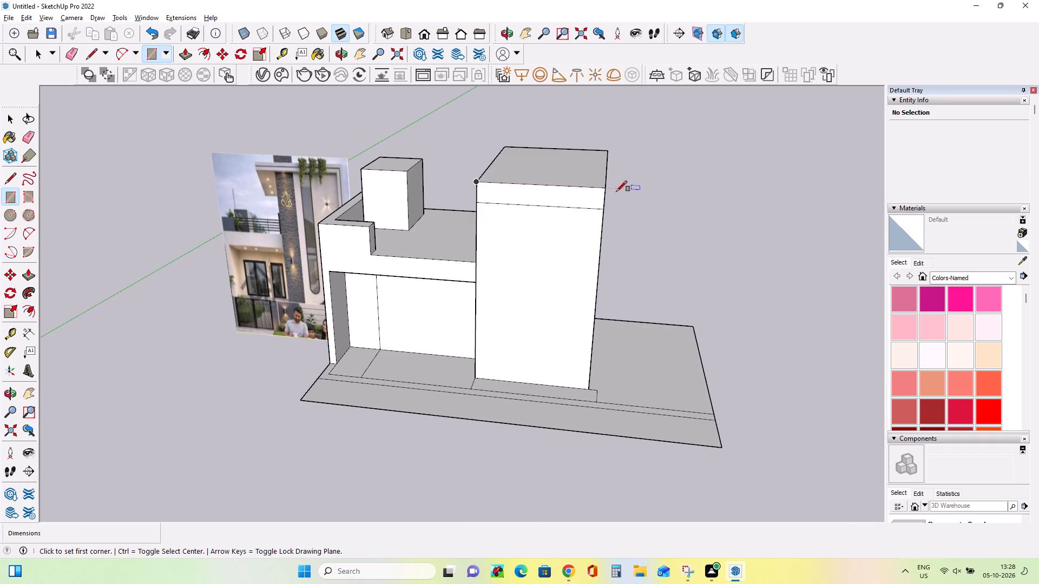
{"action": "left_click", "coordinate": [602, 189]}
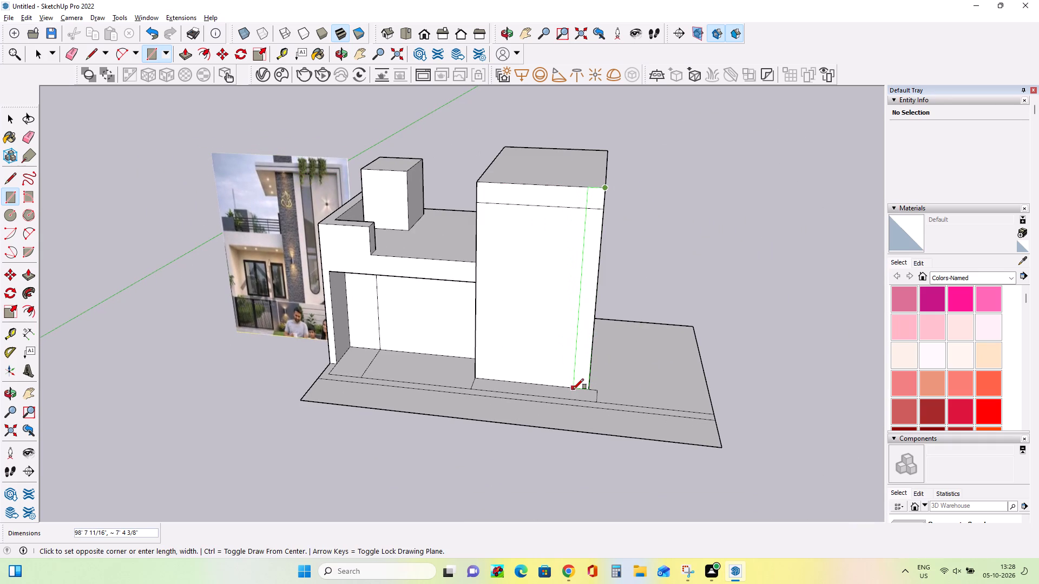
{"action": "left_click", "coordinate": [573, 389]}
Draw a narrower horizontal band about 55' 8" wide inside the top band of the tall block's front face, just below its upper edge.
{"action": "middle_click_drag", "start_coordinate": [306, 311], "coordinate": [477, 319]}
{"action": "scroll", "coordinate": [261, 281], "scroll_direction": "up", "scroll_amount": 5}
{"action": "middle_click_drag", "start_coordinate": [354, 282], "coordinate": [142, 260]}
{"action": "scroll", "coordinate": [370, 240], "scroll_direction": "down", "scroll_amount": 5}
{"action": "scroll", "coordinate": [560, 185], "scroll_direction": "up", "scroll_amount": 3}
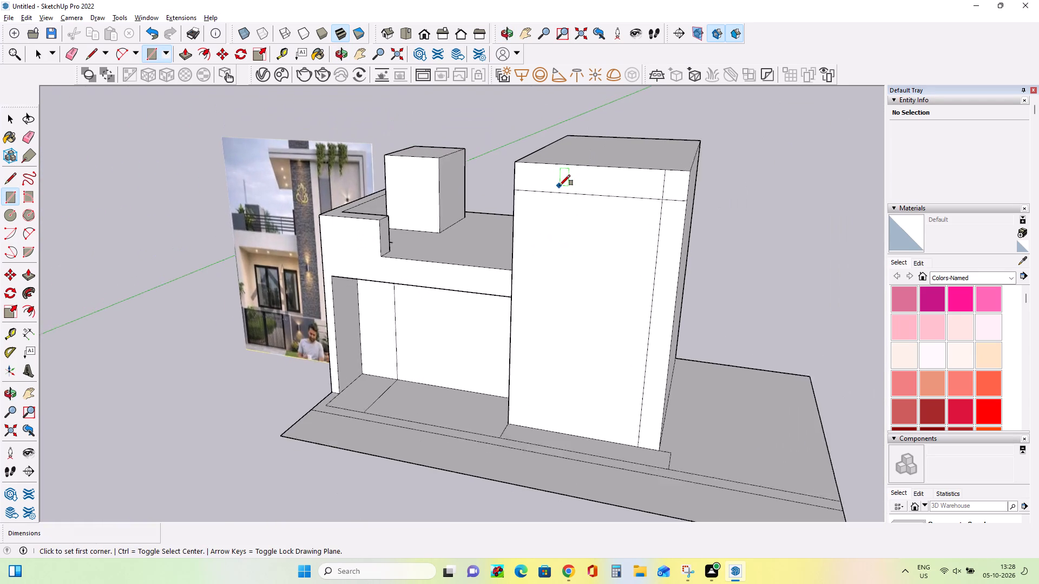
{"action": "scroll", "coordinate": [560, 185], "scroll_direction": "up", "scroll_amount": 1}
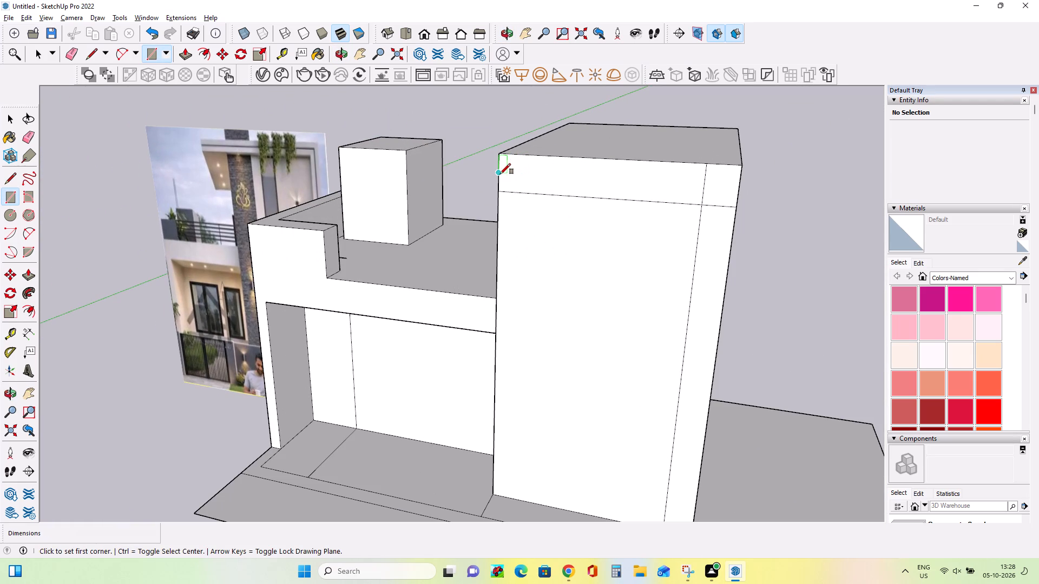
{"action": "scroll", "coordinate": [500, 176], "scroll_direction": "up", "scroll_amount": 7}
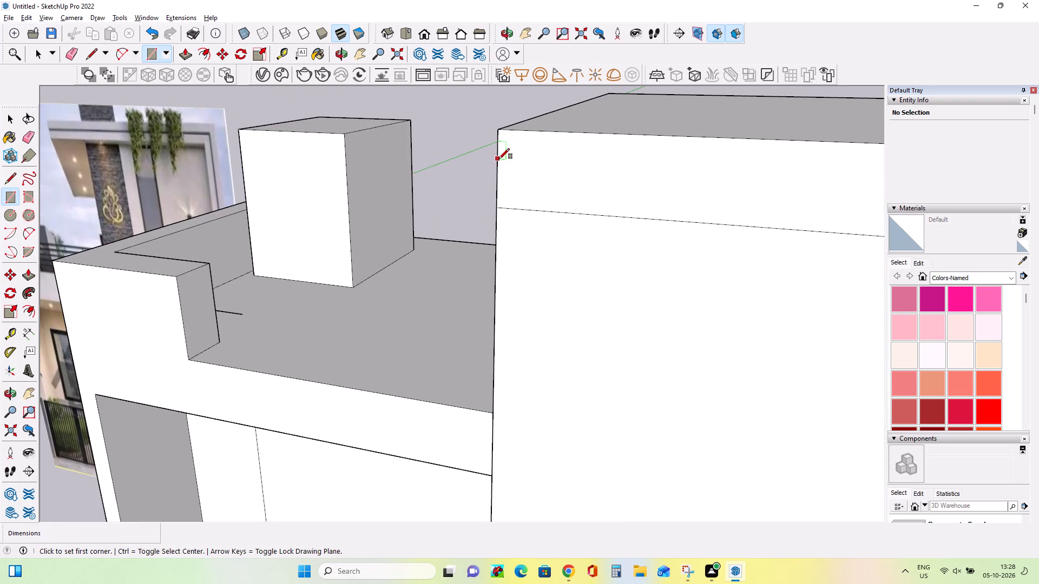
{"action": "left_click", "coordinate": [499, 155]}
{"action": "left_click", "coordinate": [497, 168]}
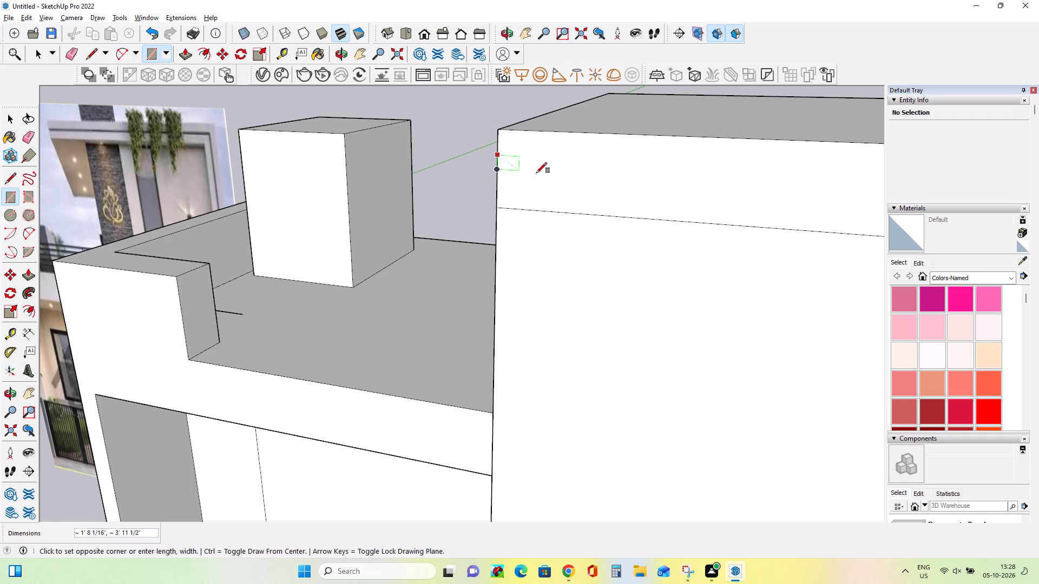
{"action": "scroll", "coordinate": [582, 182], "scroll_direction": "down", "scroll_amount": 1}
{"action": "scroll", "coordinate": [582, 182], "scroll_direction": "up", "scroll_amount": 1}
{"action": "scroll", "coordinate": [582, 182], "scroll_direction": "down", "scroll_amount": 11}
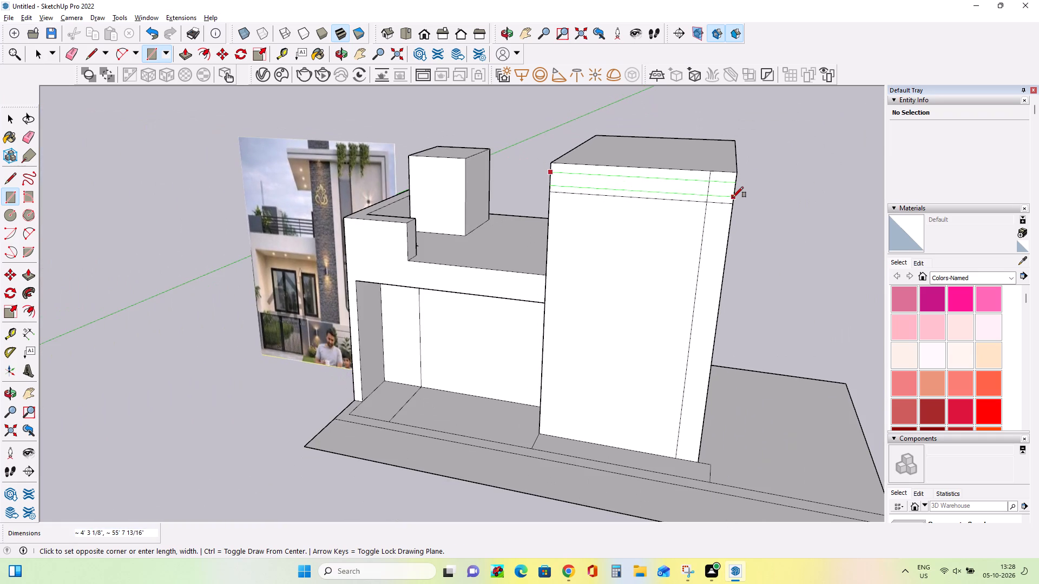
{"action": "left_click", "coordinate": [729, 193]}
Draw a full-height vertical strip about 98' 8" by 1' 8" within the outer strip of the tall block's front face.
{"action": "scroll", "coordinate": [731, 217], "scroll_direction": "up", "scroll_amount": 3}
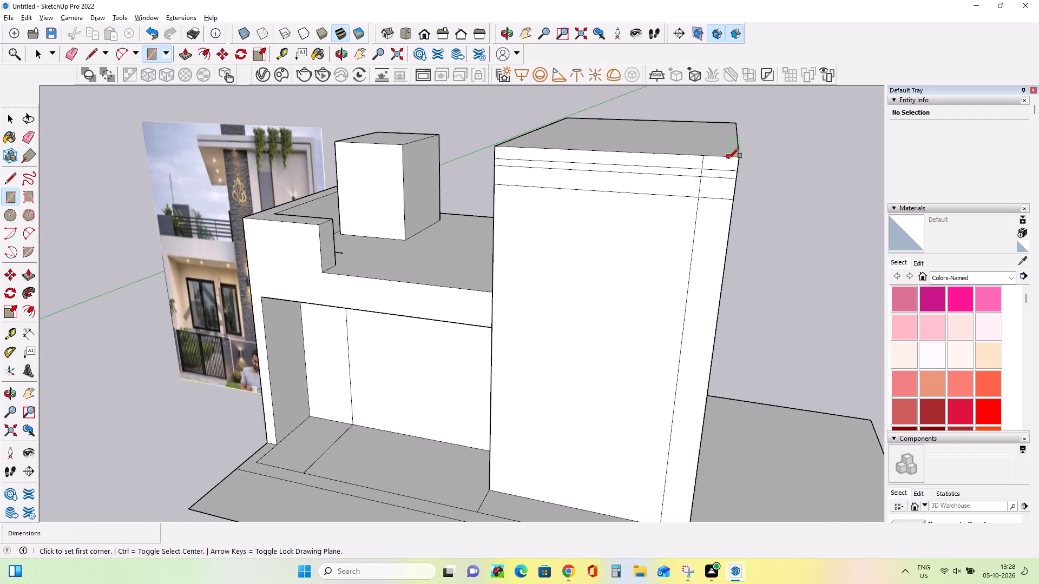
{"action": "left_click", "coordinate": [729, 158]}
{"action": "left_click", "coordinate": [719, 156]}
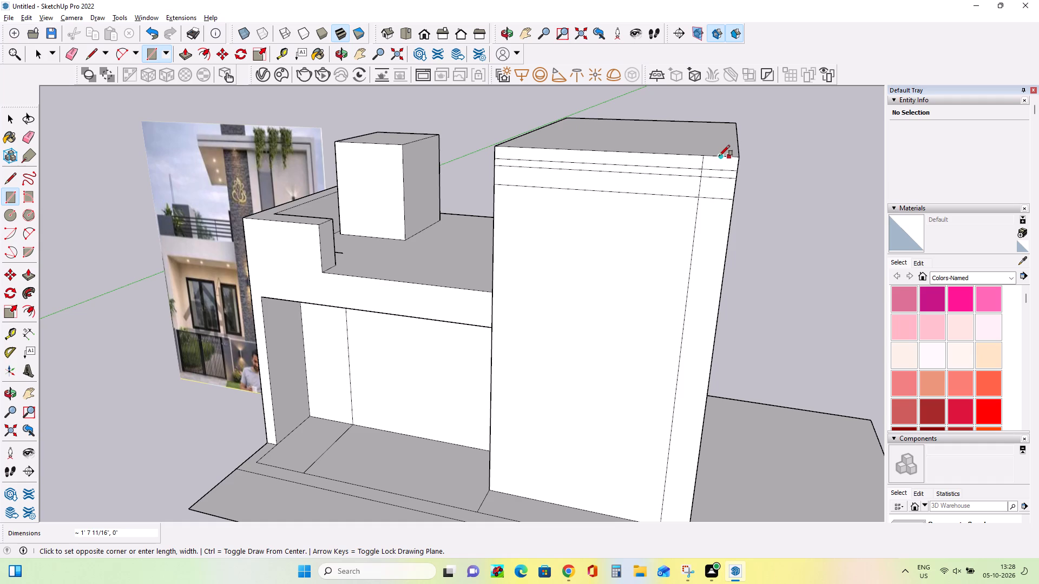
{"action": "scroll", "coordinate": [649, 443], "scroll_direction": "down", "scroll_amount": 10}
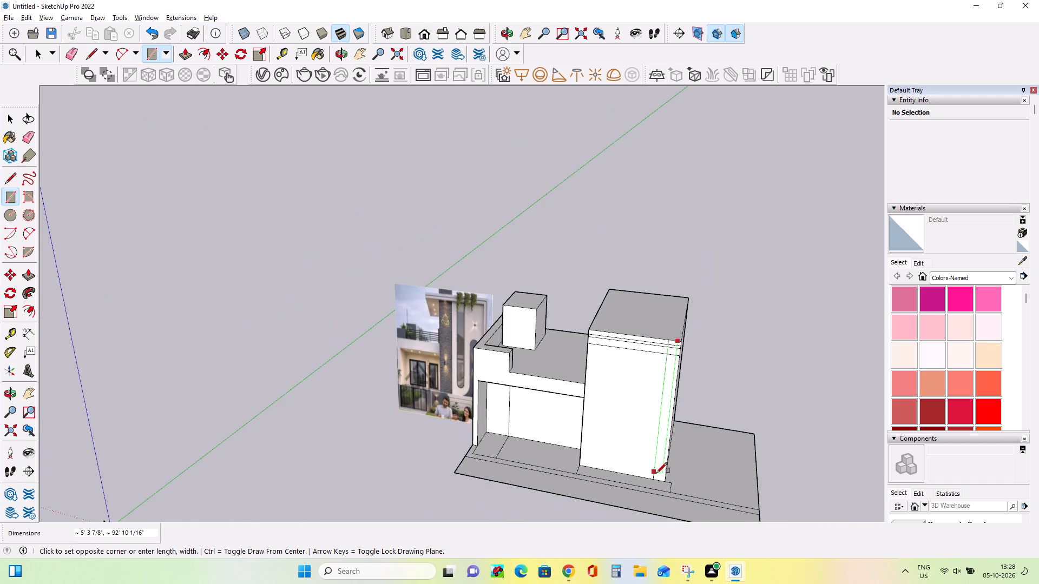
{"action": "scroll", "coordinate": [657, 481], "scroll_direction": "up", "scroll_amount": 12}
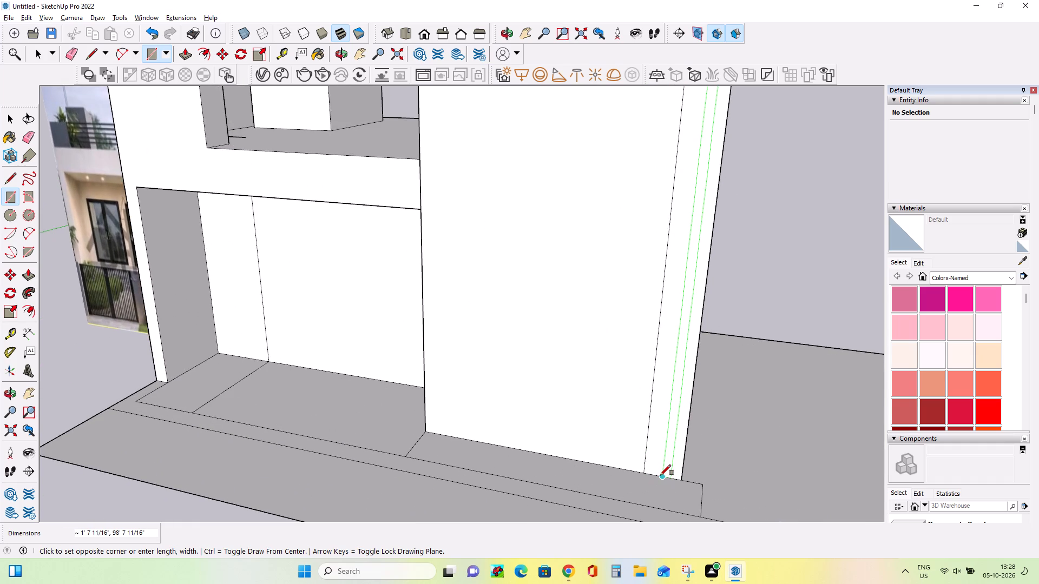
{"action": "left_click", "coordinate": [660, 475]}
{"action": "scroll", "coordinate": [636, 418], "scroll_direction": "down", "scroll_amount": 8}
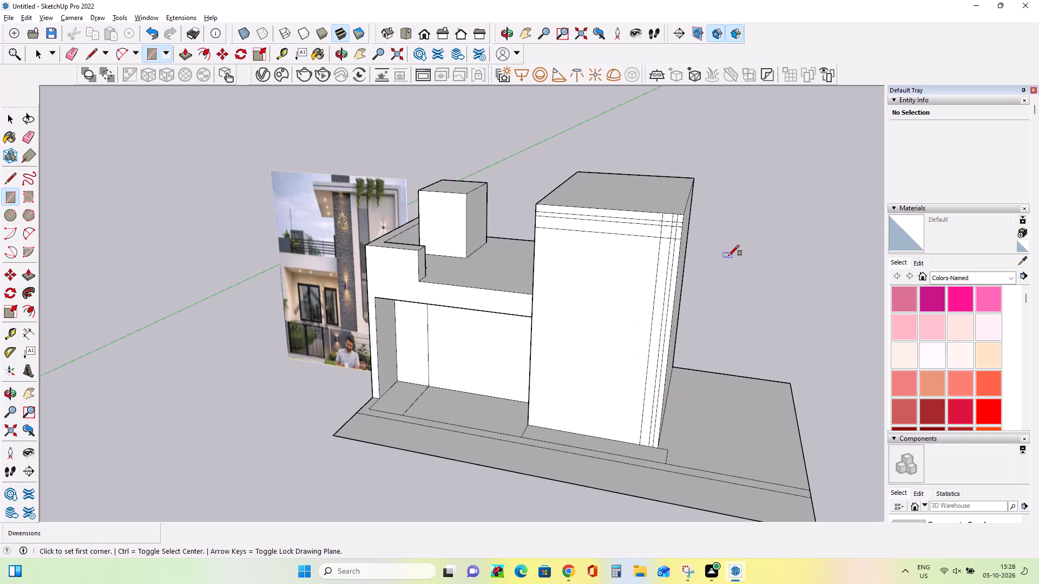
Erase the three short vertical line segments above the uppermost horizontal line on the tall block's front face.
{"action": "scroll", "coordinate": [678, 255], "scroll_direction": "up", "scroll_amount": 2}
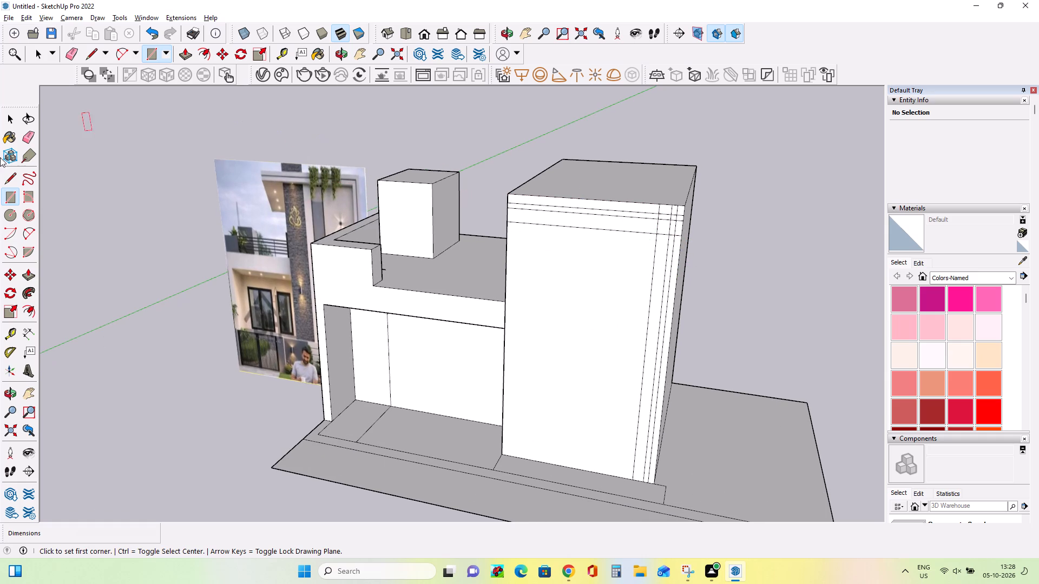
{"action": "left_click", "coordinate": [28, 134]}
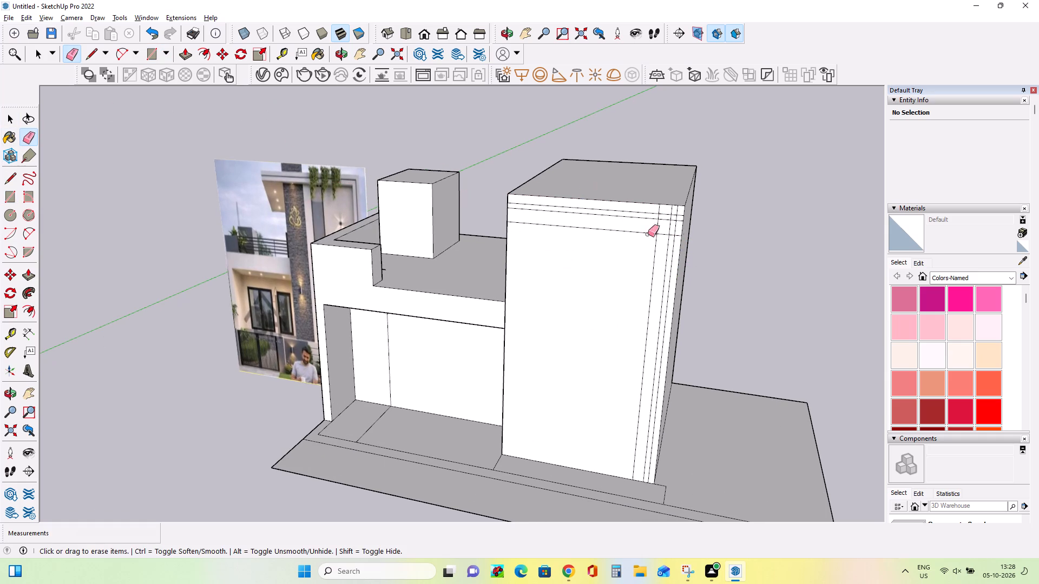
{"action": "scroll", "coordinate": [663, 230], "scroll_direction": "up", "scroll_amount": 3}
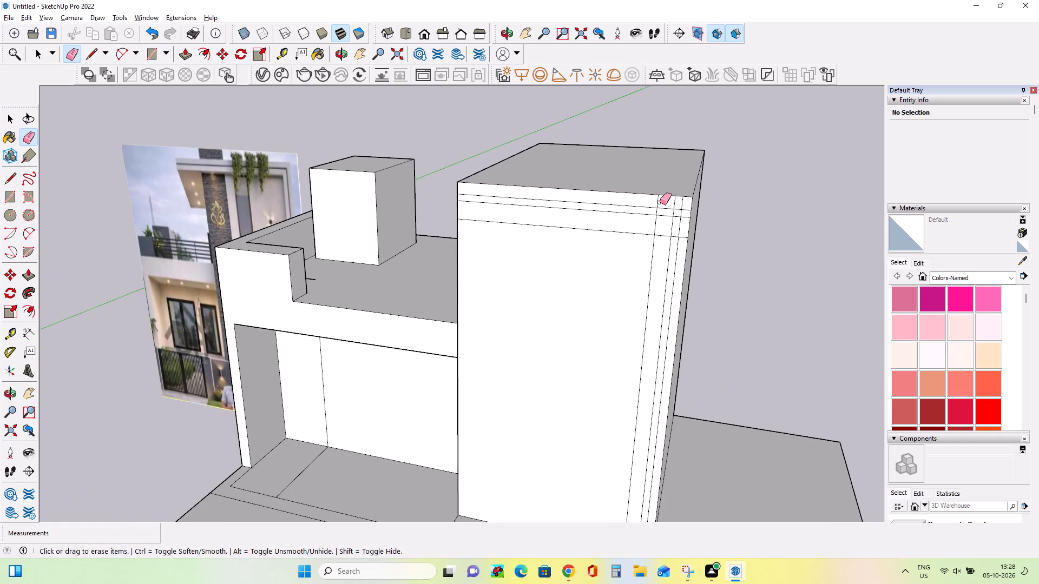
{"action": "left_click", "coordinate": [658, 201]}
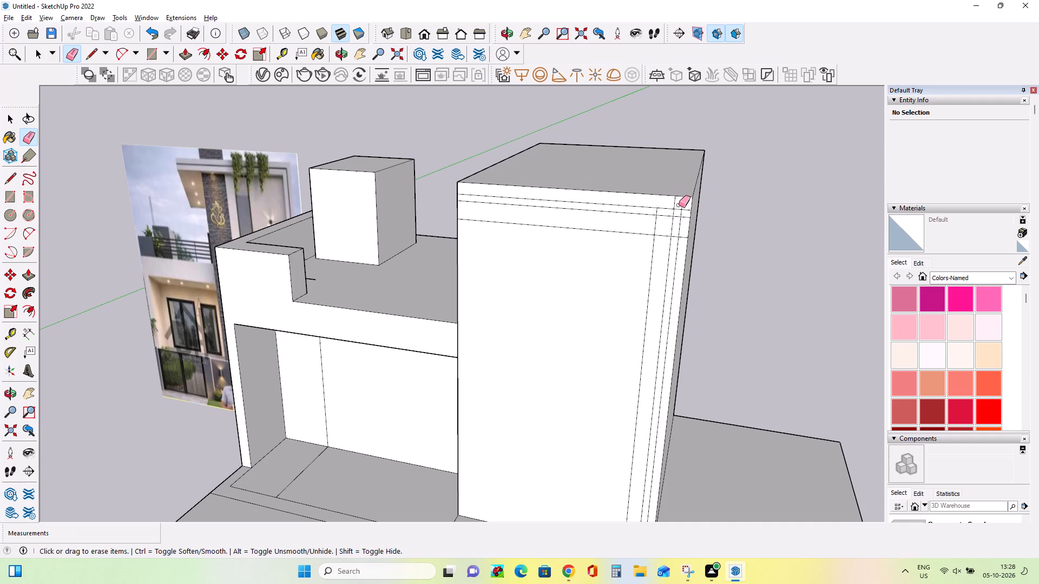
{"action": "left_click", "coordinate": [676, 201]}
{"action": "left_click", "coordinate": [682, 203]}
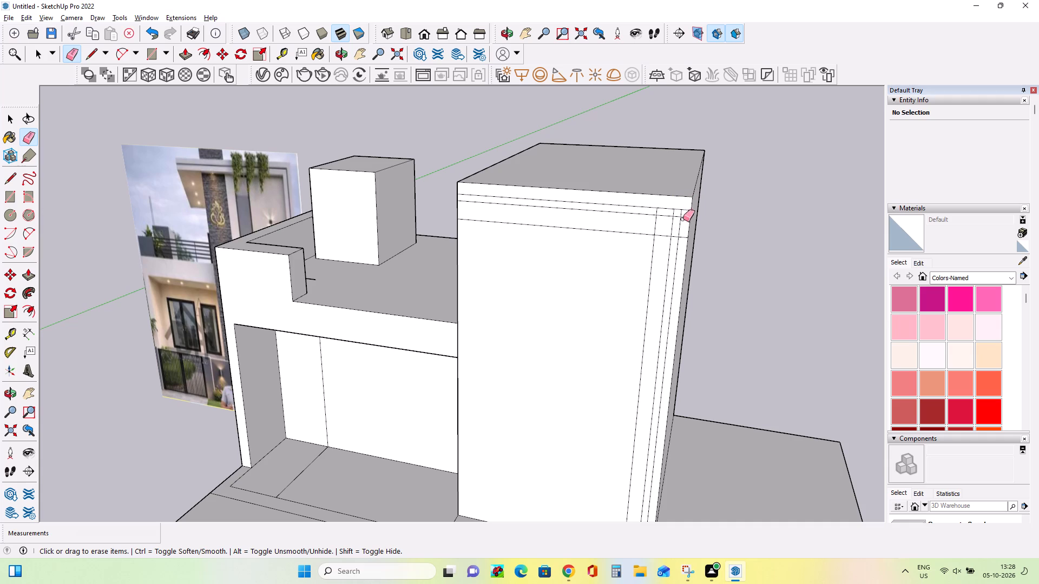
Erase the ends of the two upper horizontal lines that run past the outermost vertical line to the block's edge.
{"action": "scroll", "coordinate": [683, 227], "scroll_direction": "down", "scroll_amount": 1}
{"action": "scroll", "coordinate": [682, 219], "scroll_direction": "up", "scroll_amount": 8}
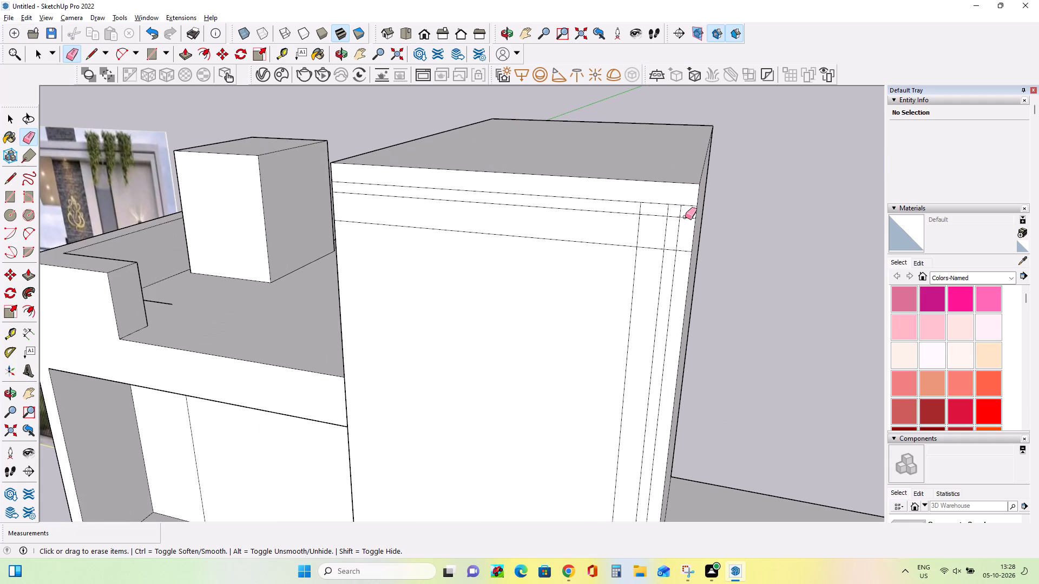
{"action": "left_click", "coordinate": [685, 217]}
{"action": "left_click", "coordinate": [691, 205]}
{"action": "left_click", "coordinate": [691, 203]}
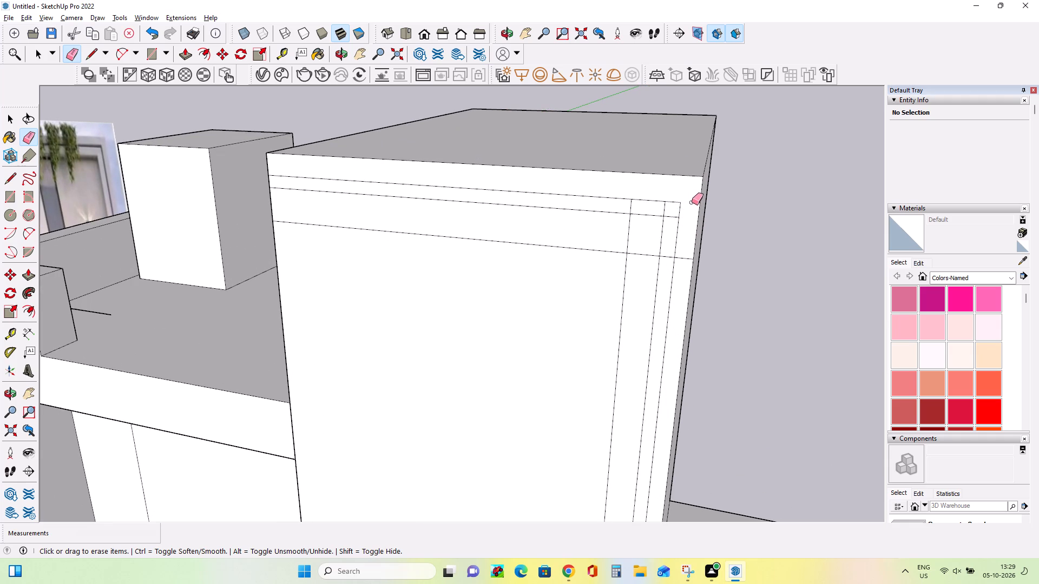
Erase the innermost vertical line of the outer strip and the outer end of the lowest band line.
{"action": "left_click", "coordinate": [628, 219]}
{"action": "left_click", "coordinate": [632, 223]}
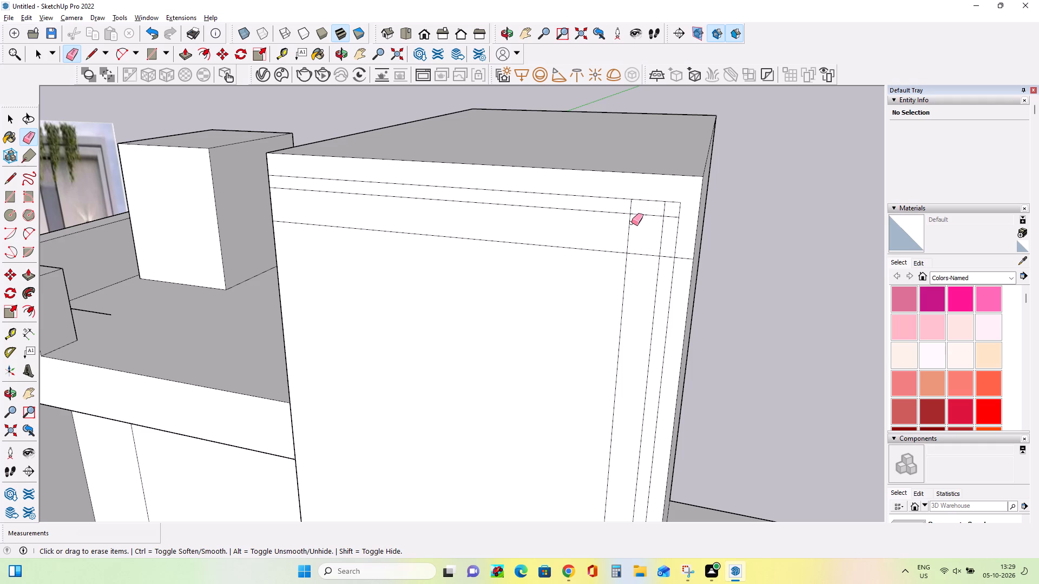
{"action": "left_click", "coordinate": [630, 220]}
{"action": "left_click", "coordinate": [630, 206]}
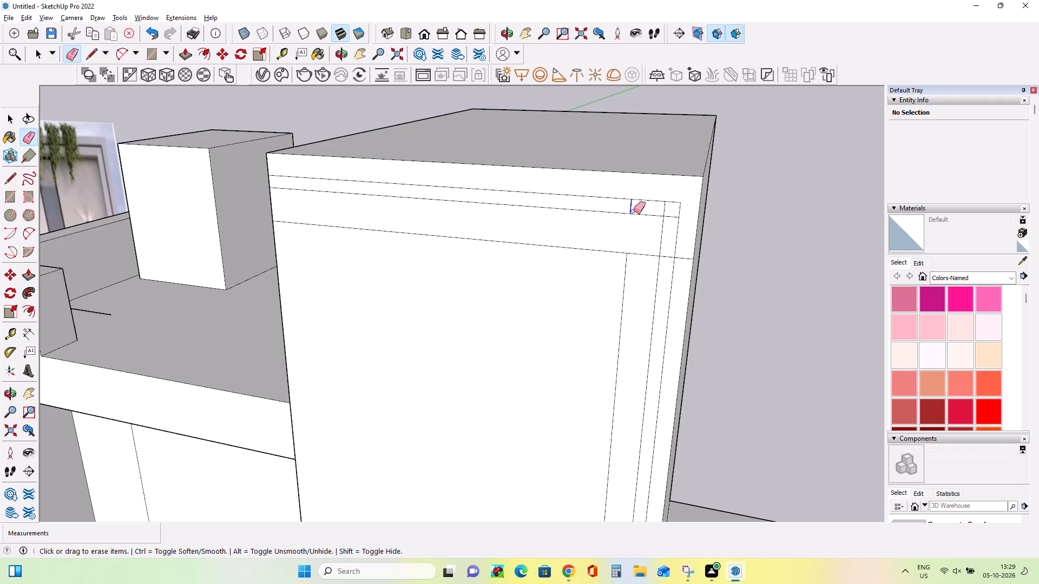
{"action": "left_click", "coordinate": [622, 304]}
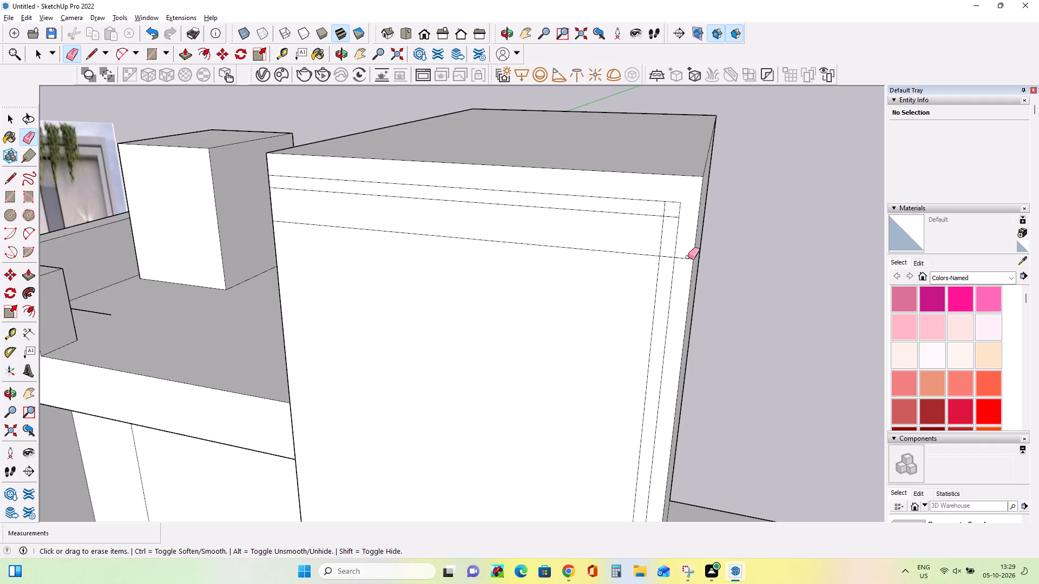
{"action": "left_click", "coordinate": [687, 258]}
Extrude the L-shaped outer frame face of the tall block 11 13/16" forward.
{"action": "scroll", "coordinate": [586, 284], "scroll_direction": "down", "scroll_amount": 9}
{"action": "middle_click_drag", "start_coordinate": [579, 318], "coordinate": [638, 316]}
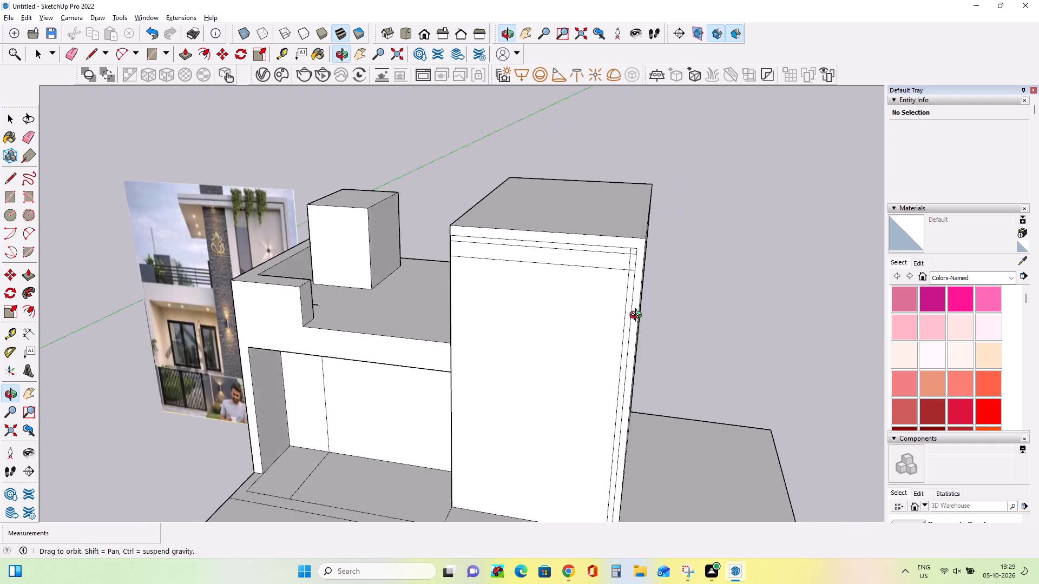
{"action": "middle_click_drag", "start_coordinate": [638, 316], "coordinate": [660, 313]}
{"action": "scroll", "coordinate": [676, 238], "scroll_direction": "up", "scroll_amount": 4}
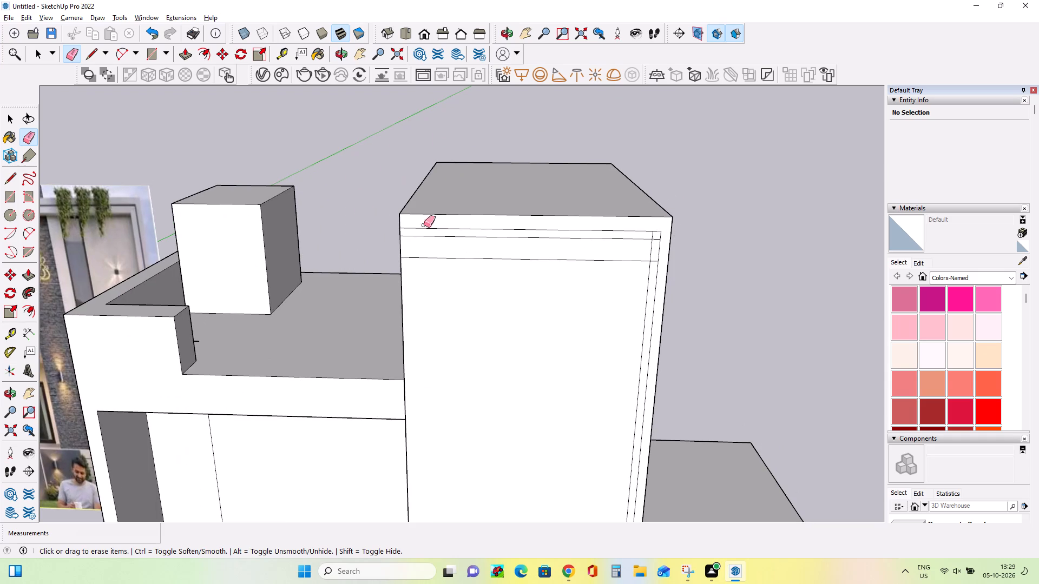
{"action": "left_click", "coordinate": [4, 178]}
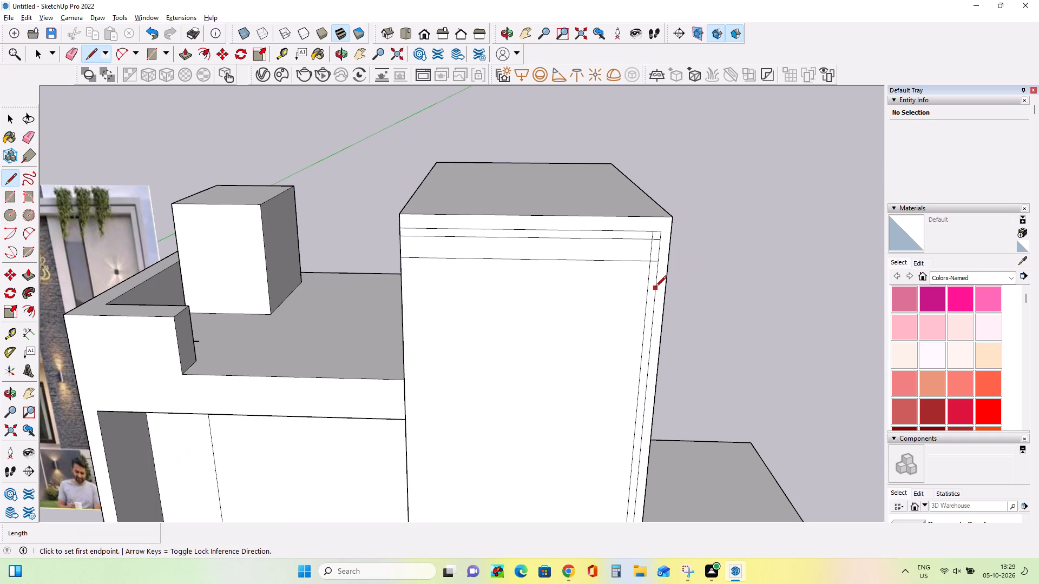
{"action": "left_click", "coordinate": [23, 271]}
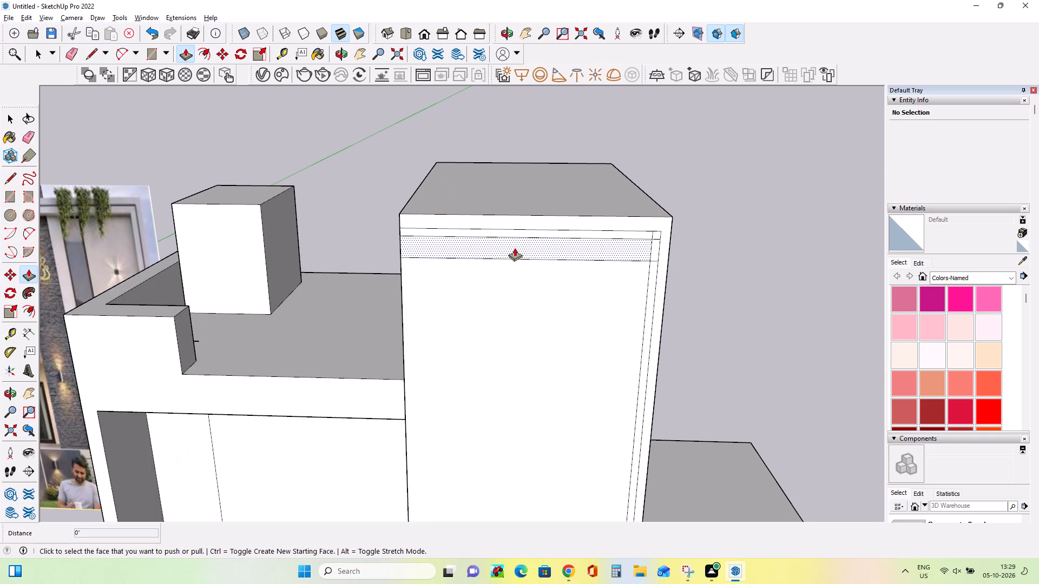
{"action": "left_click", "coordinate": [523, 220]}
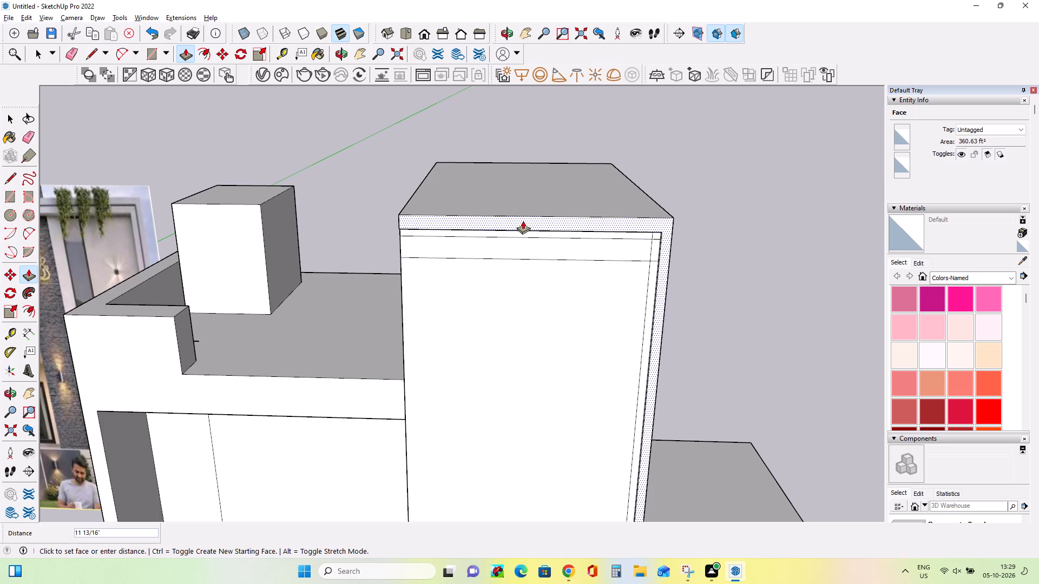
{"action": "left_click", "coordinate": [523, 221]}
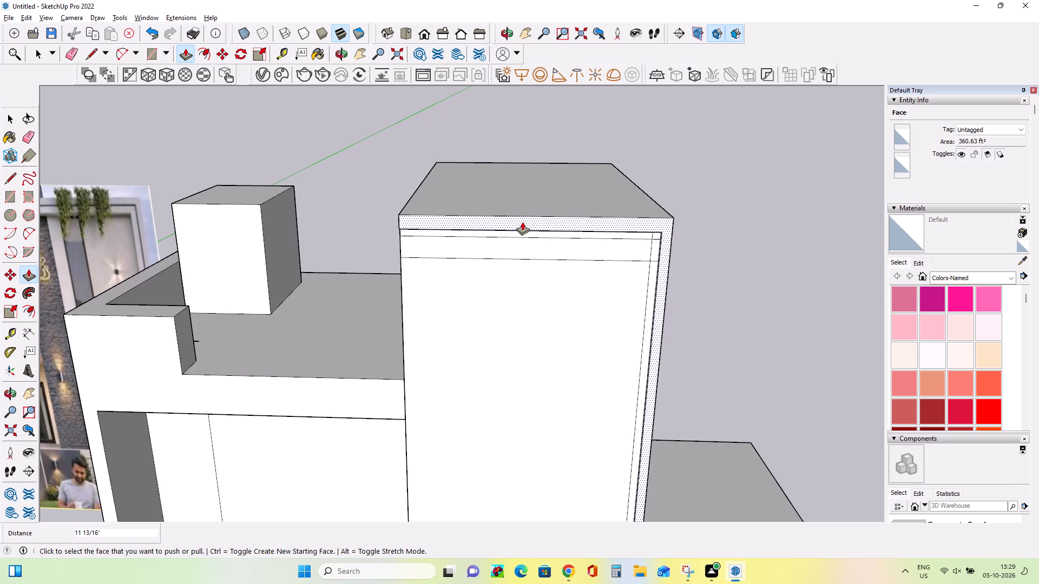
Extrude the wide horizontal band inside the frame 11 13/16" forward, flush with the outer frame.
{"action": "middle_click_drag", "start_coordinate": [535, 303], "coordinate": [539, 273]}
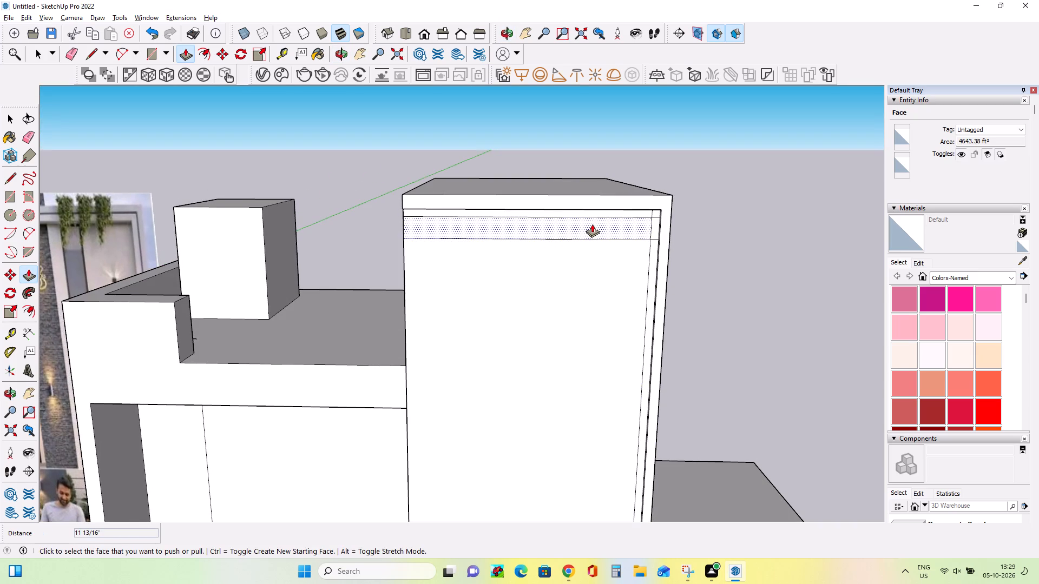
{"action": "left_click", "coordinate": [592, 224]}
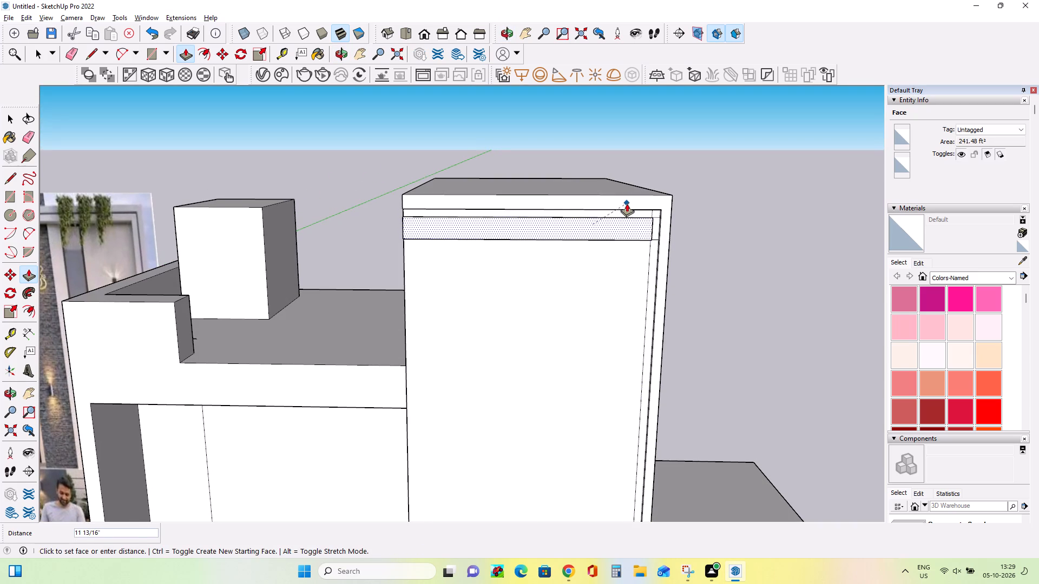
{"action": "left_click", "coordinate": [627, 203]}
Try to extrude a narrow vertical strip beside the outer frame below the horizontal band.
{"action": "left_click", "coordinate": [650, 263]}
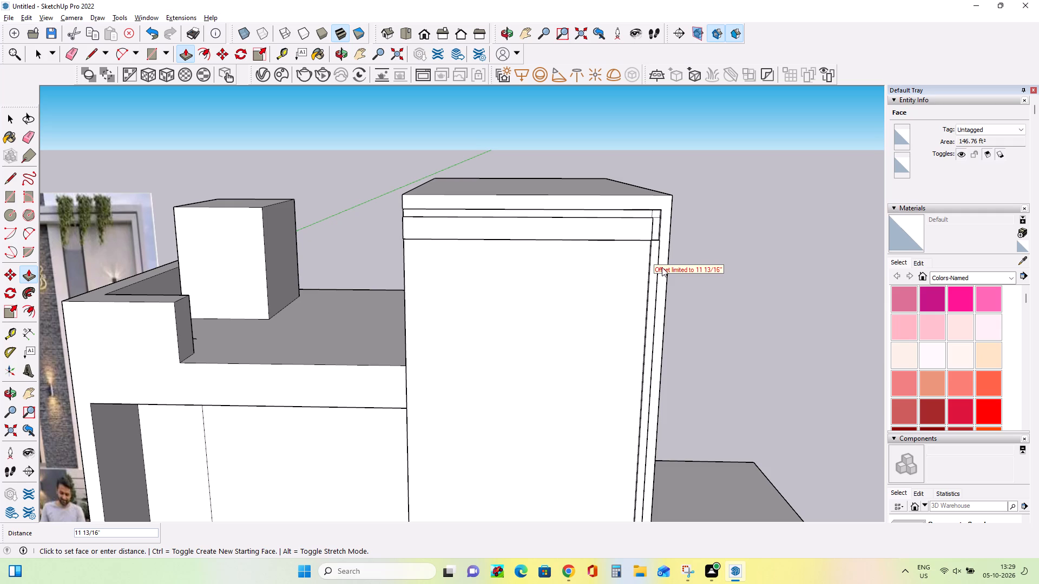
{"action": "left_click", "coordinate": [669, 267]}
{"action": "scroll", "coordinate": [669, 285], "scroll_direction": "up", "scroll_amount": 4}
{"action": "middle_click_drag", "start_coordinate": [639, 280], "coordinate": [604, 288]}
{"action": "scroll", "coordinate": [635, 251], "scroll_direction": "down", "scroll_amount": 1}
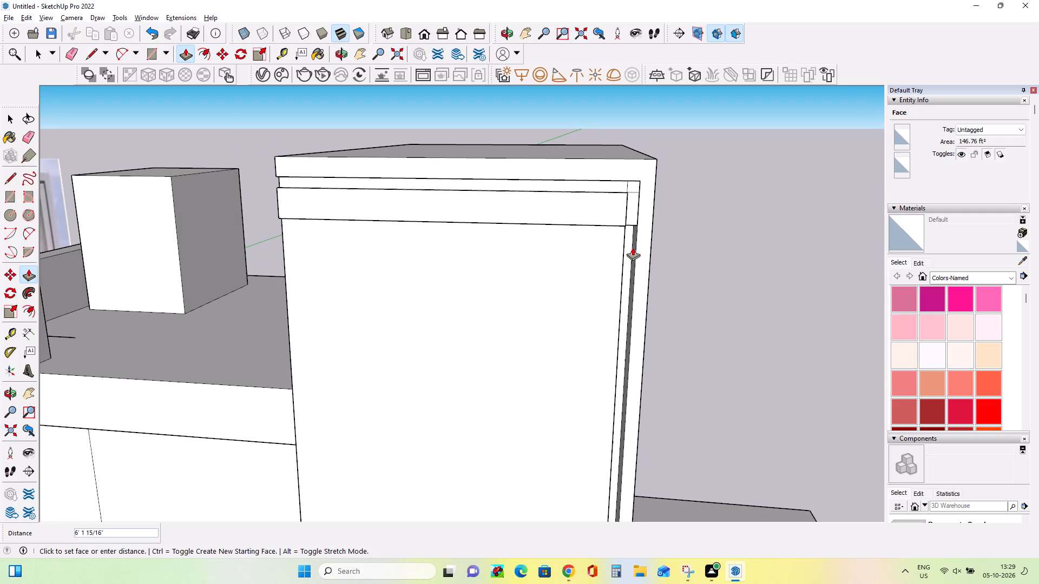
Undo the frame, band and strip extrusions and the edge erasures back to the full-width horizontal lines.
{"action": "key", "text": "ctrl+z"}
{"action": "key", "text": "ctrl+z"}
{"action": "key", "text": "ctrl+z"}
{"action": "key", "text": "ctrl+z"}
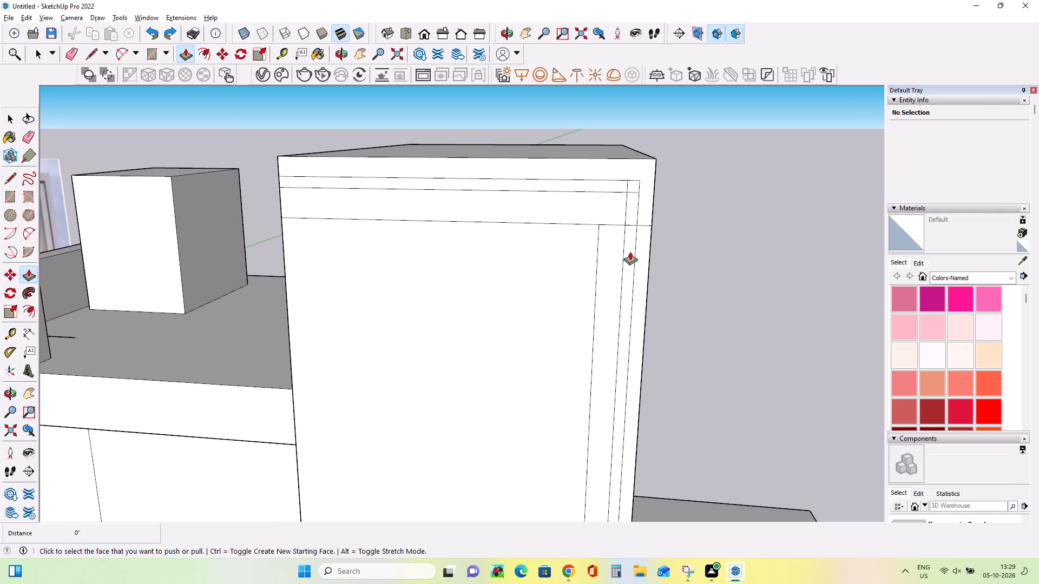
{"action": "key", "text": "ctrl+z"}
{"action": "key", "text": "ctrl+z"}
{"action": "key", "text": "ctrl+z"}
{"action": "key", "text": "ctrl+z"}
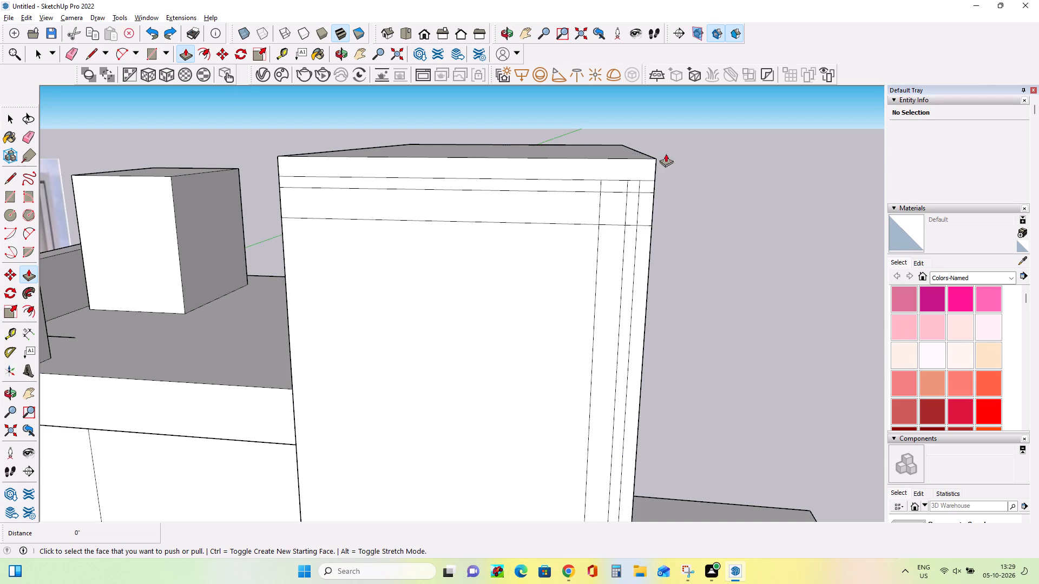
Extrude the top horizontal strip of the tall block's front face forward about 4' 3 3/16".
{"action": "left_click", "coordinate": [600, 163]}
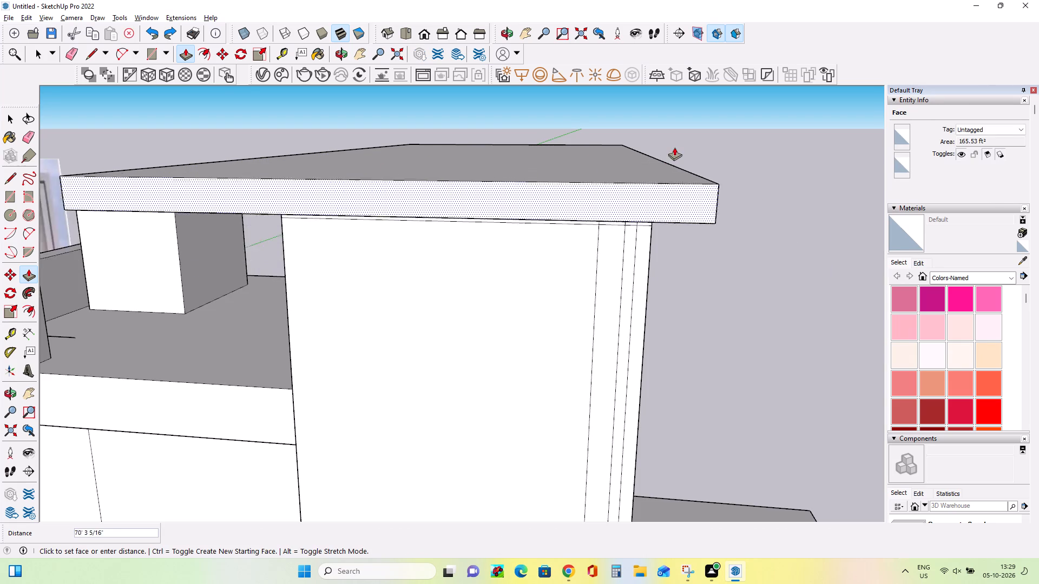
{"action": "left_click", "coordinate": [679, 135]}
{"action": "left_click", "coordinate": [647, 266]}
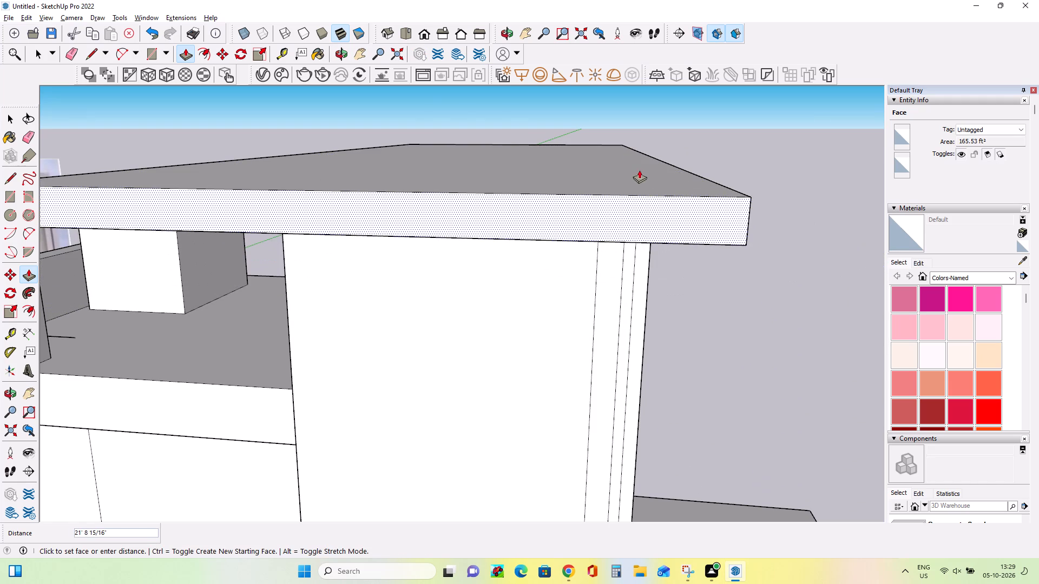
{"action": "left_click", "coordinate": [639, 169]}
{"action": "middle_click_drag", "start_coordinate": [752, 272], "coordinate": [662, 232]}
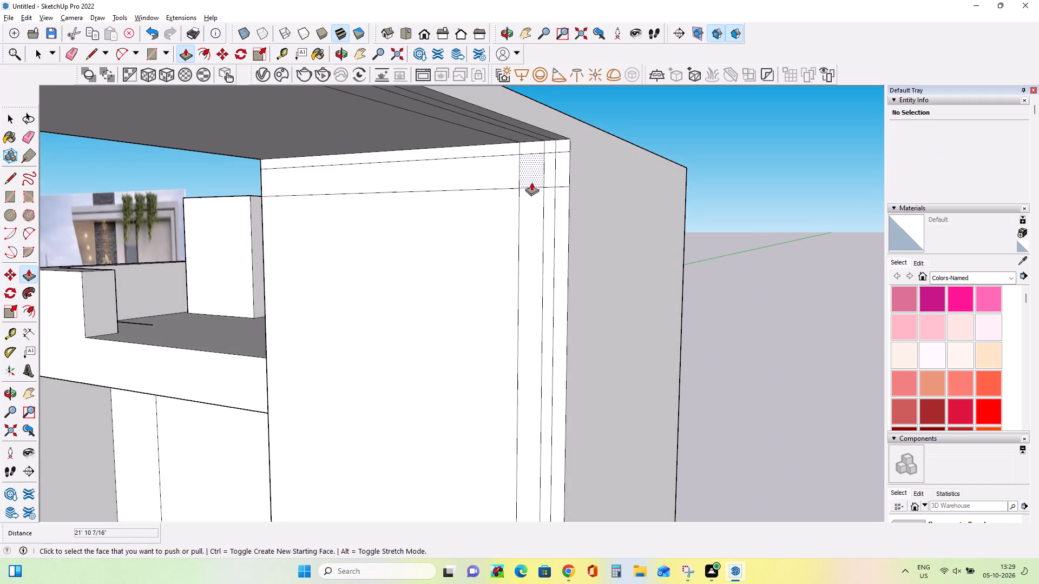
{"action": "scroll", "coordinate": [535, 195], "scroll_direction": "down", "scroll_amount": 7}
{"action": "left_click", "coordinate": [435, 137]}
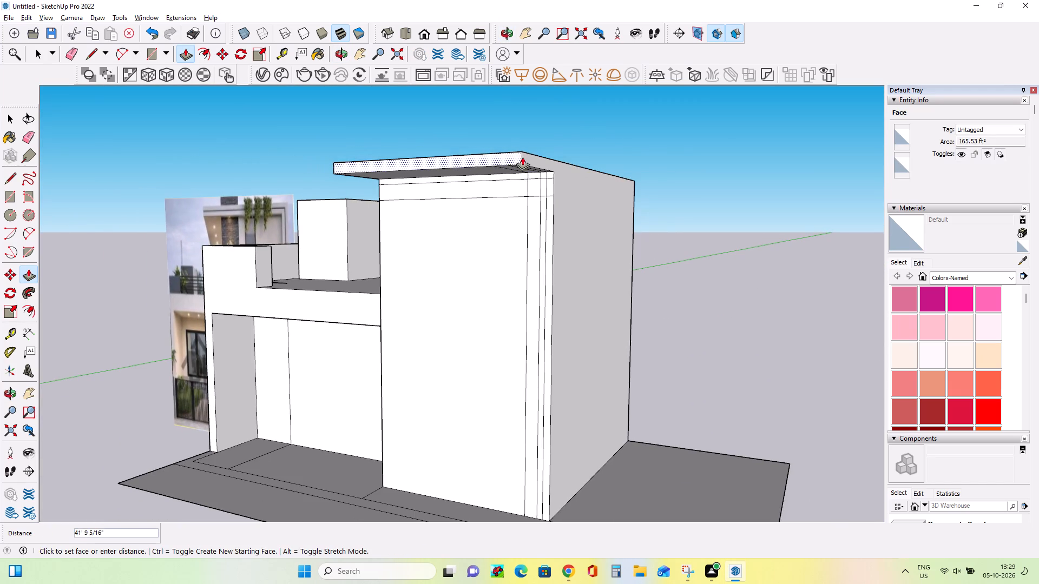
{"action": "left_click_drag", "start_coordinate": [535, 162], "coordinate": [535, 167]}
Extrude the outermost vertical strip and its upper corner pieces forward 4' 3 3/16", flush with the projecting top strip.
{"action": "scroll", "coordinate": [543, 198], "scroll_direction": "up", "scroll_amount": 6}
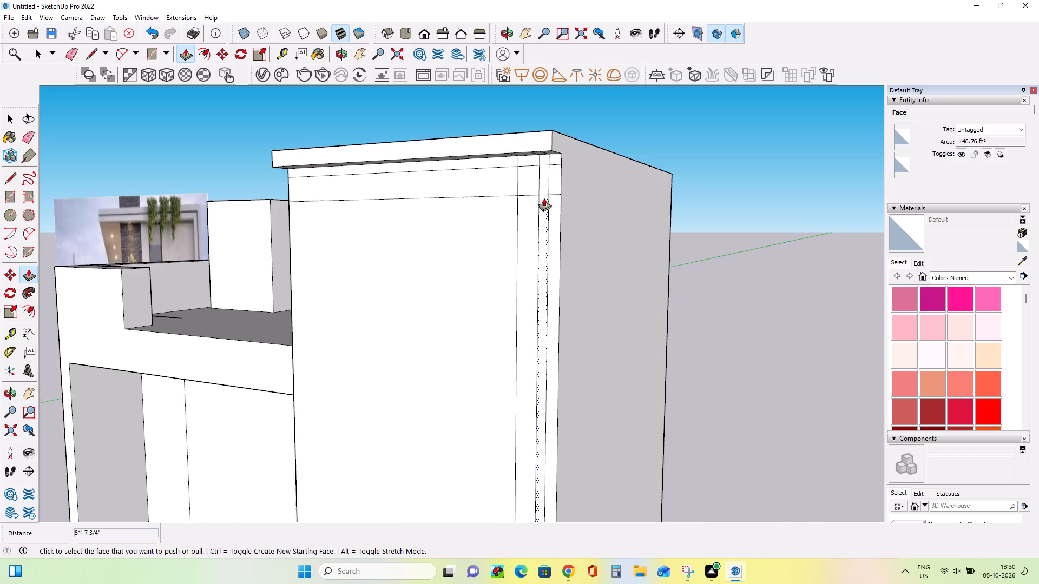
{"action": "scroll", "coordinate": [544, 198], "scroll_direction": "up", "scroll_amount": 1}
{"action": "left_click", "coordinate": [554, 205]}
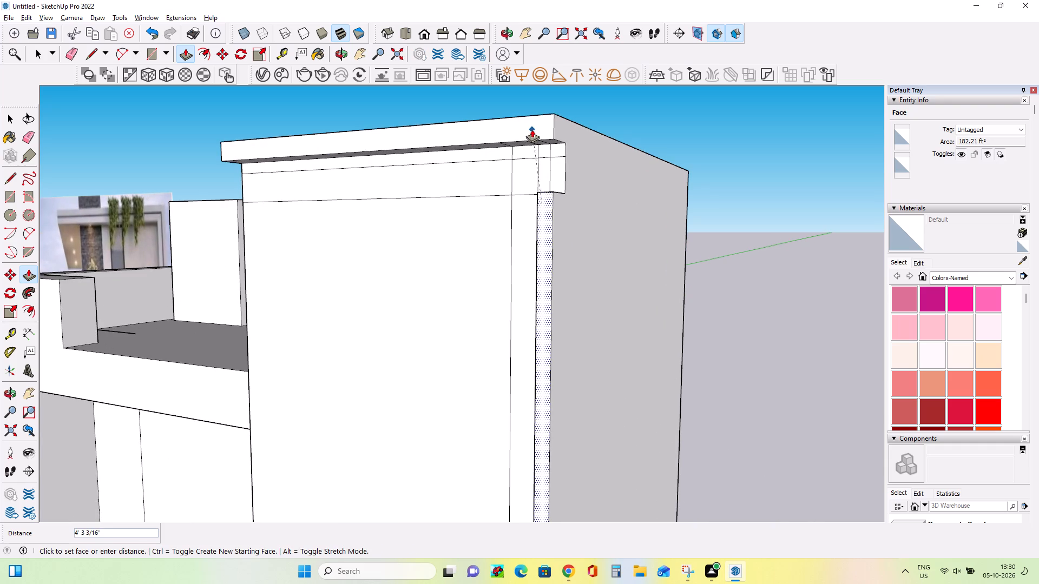
{"action": "left_click", "coordinate": [532, 129]}
{"action": "left_click", "coordinate": [555, 146]}
{"action": "left_click", "coordinate": [544, 128]}
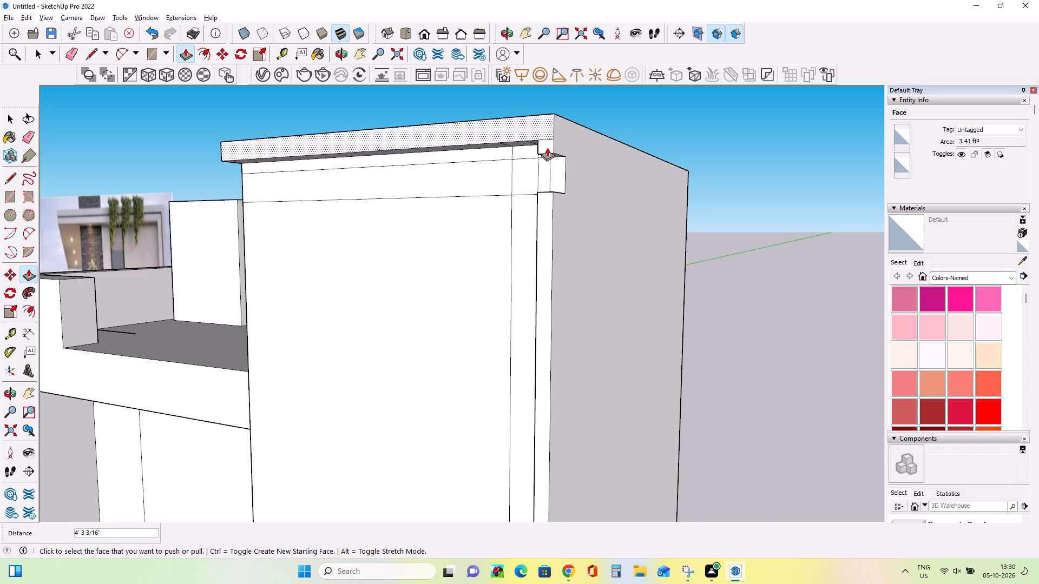
{"action": "left_click", "coordinate": [558, 168]}
{"action": "left_click", "coordinate": [540, 142]}
Extrude the thin horizontal strip just below the top strip forward about 2' 11 11/16", set back from the outer frame.
{"action": "middle_click_drag", "start_coordinate": [521, 240], "coordinate": [601, 253]}
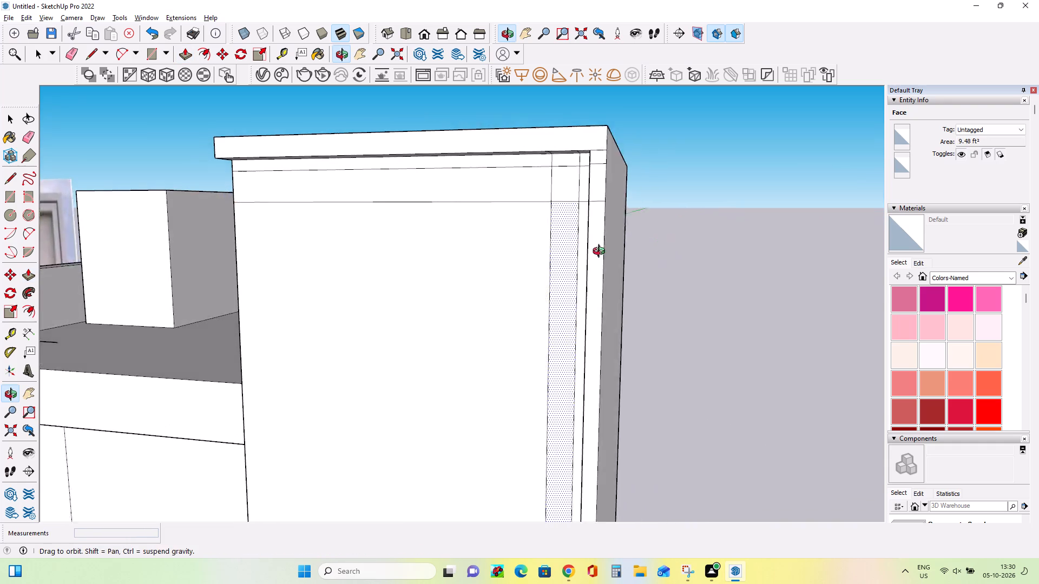
{"action": "middle_click_drag", "start_coordinate": [601, 253], "coordinate": [601, 252]}
{"action": "left_click", "coordinate": [537, 159]}
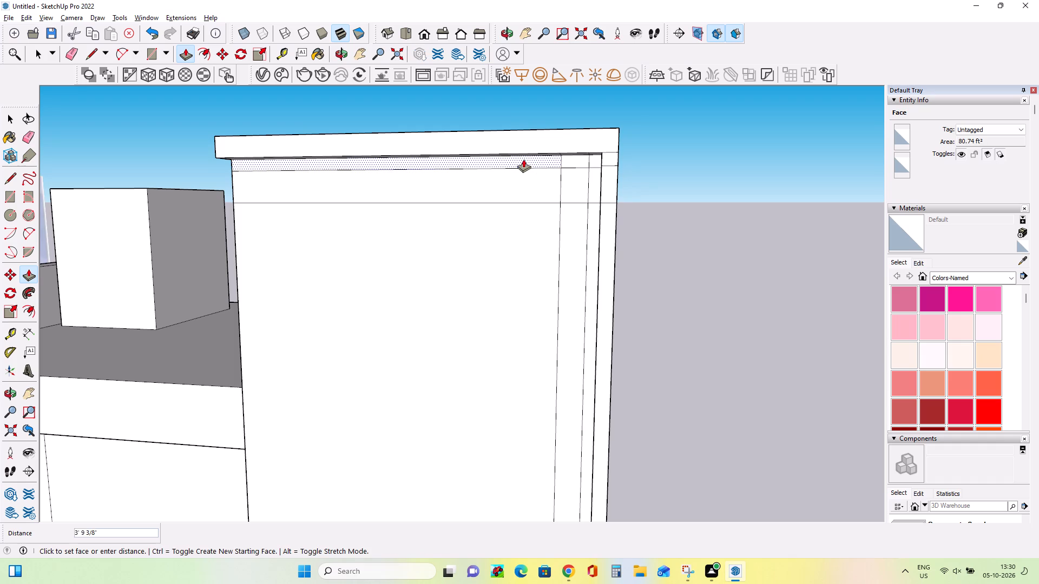
{"action": "left_click", "coordinate": [492, 158]}
{"action": "left_click", "coordinate": [485, 158]}
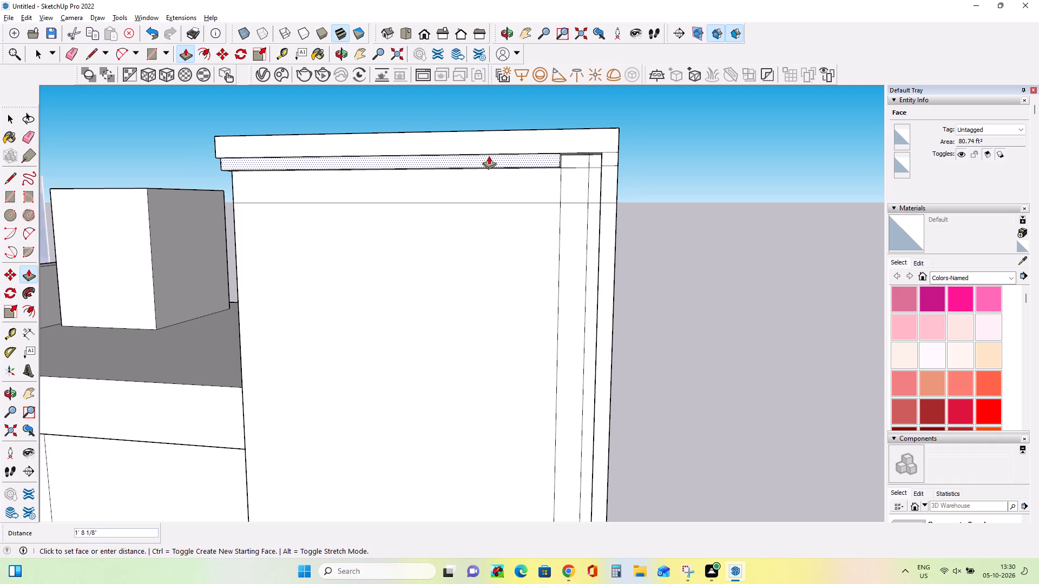
{"action": "left_click", "coordinate": [488, 156]}
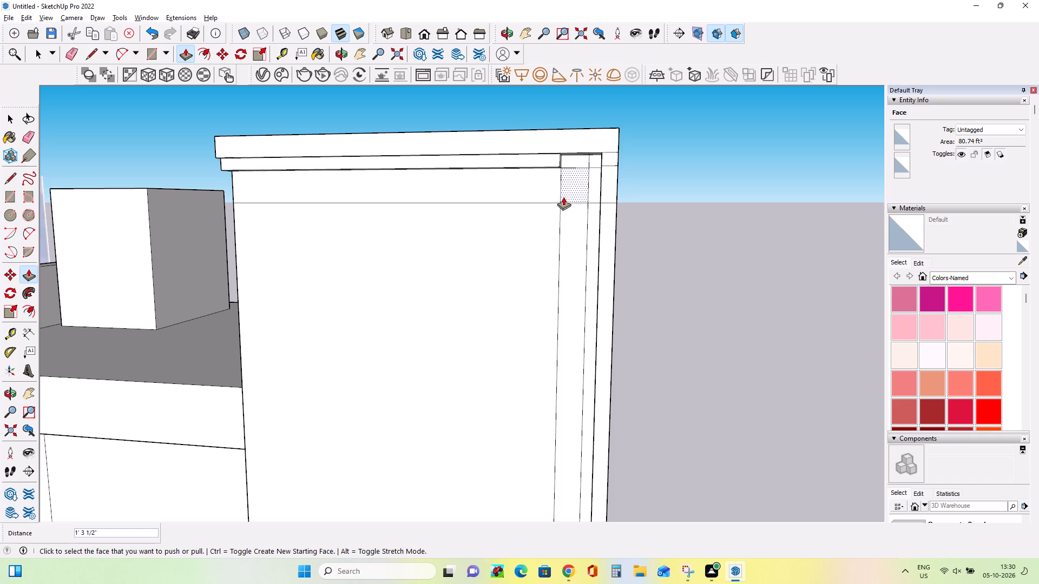
Extrude the thin strip's corner pieces and the adjoining narrow vertical strip forward 2' 11 11/16", forming a continuous recessed groove.
{"action": "scroll", "coordinate": [565, 175], "scroll_direction": "up", "scroll_amount": 5}
{"action": "left_click", "coordinate": [583, 154]}
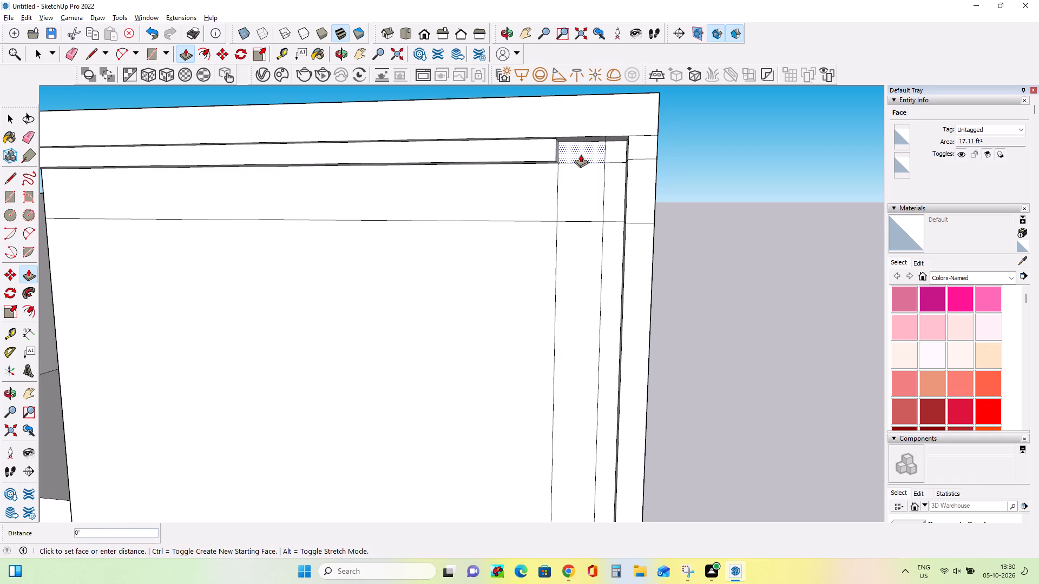
{"action": "left_click", "coordinate": [547, 155]}
{"action": "left_click", "coordinate": [616, 151]}
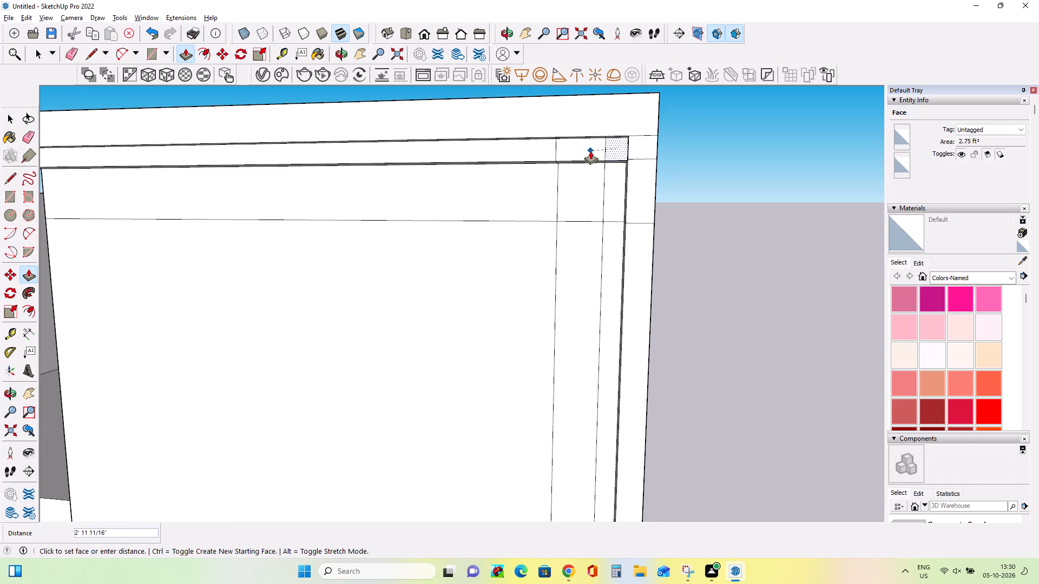
{"action": "left_click", "coordinate": [590, 151]}
{"action": "left_click", "coordinate": [615, 200]}
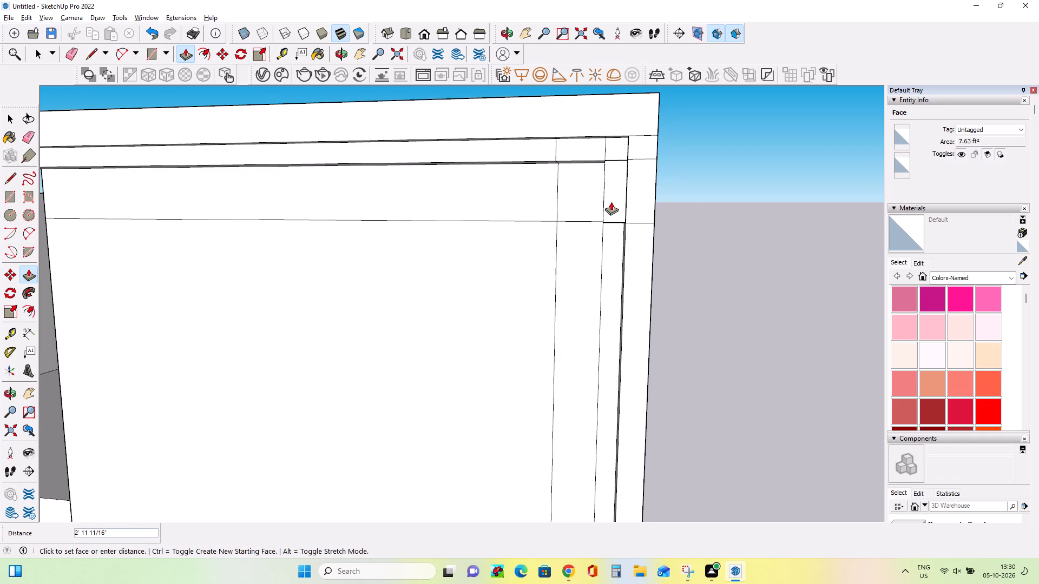
{"action": "left_click", "coordinate": [616, 204]}
{"action": "middle_click_drag", "start_coordinate": [608, 260], "coordinate": [621, 276]}
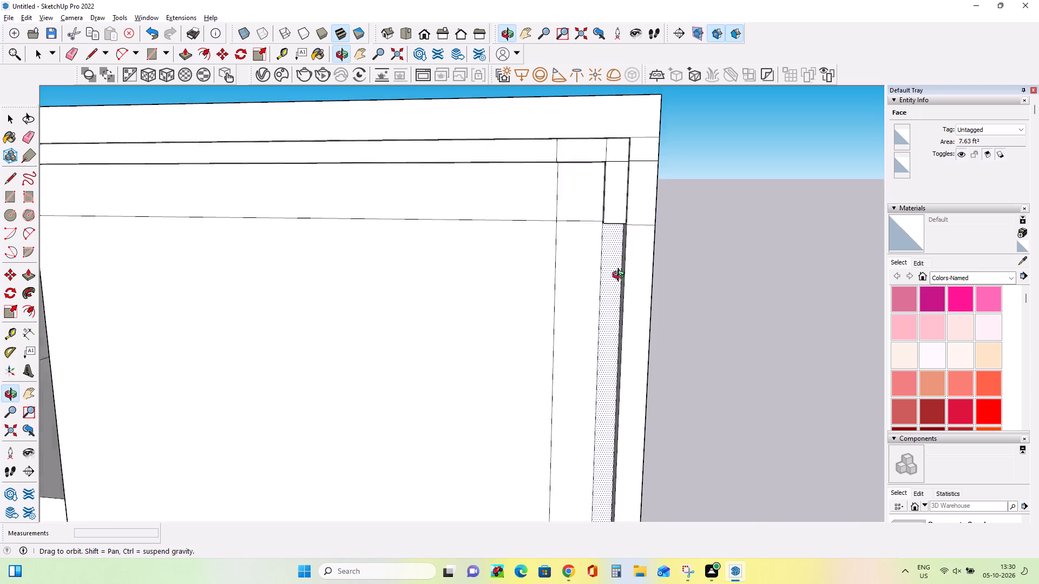
{"action": "middle_click_drag", "start_coordinate": [621, 276], "coordinate": [675, 312]}
{"action": "left_click", "coordinate": [613, 250]}
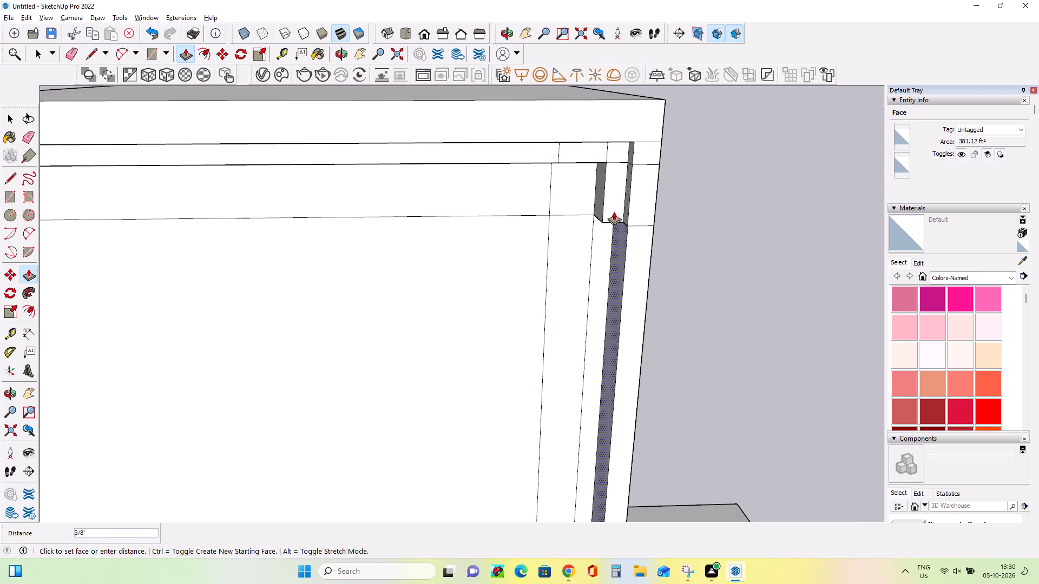
{"action": "key", "text": "Escape"}
{"action": "left_click", "coordinate": [609, 232]}
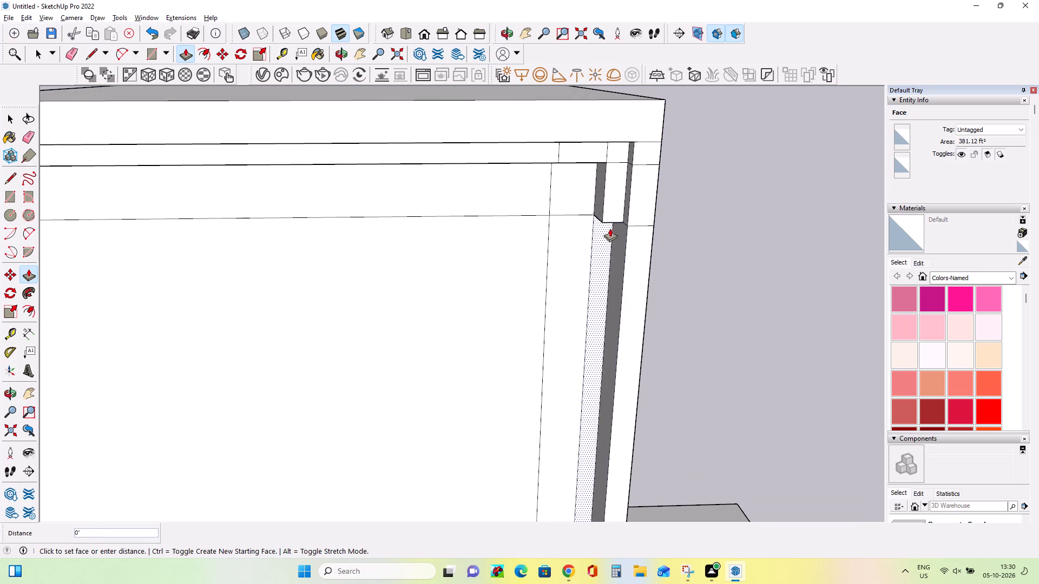
{"action": "left_click", "coordinate": [615, 214]}
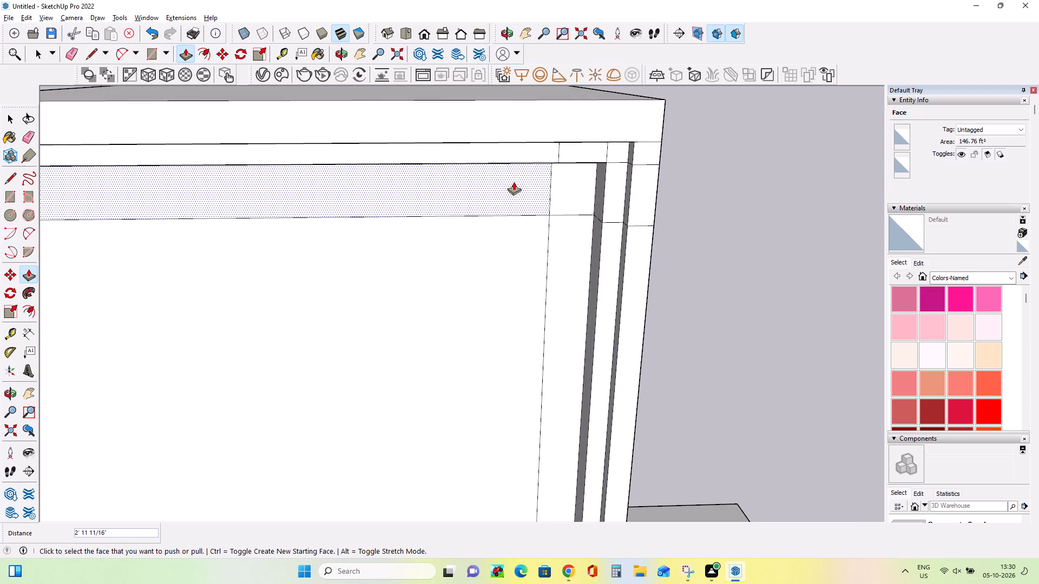
Extrude the wide horizontal band and its end piece forward 4' 3 3/16", flush with the outer frame.
{"action": "left_click", "coordinate": [514, 182]}
{"action": "left_click", "coordinate": [536, 191]}
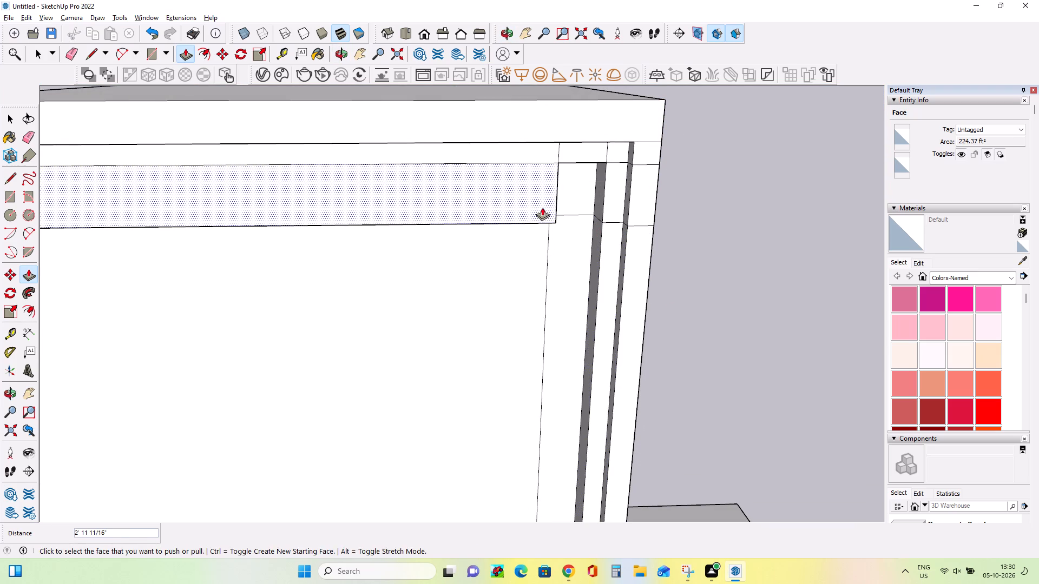
{"action": "left_click", "coordinate": [527, 190]}
{"action": "left_click", "coordinate": [532, 193]}
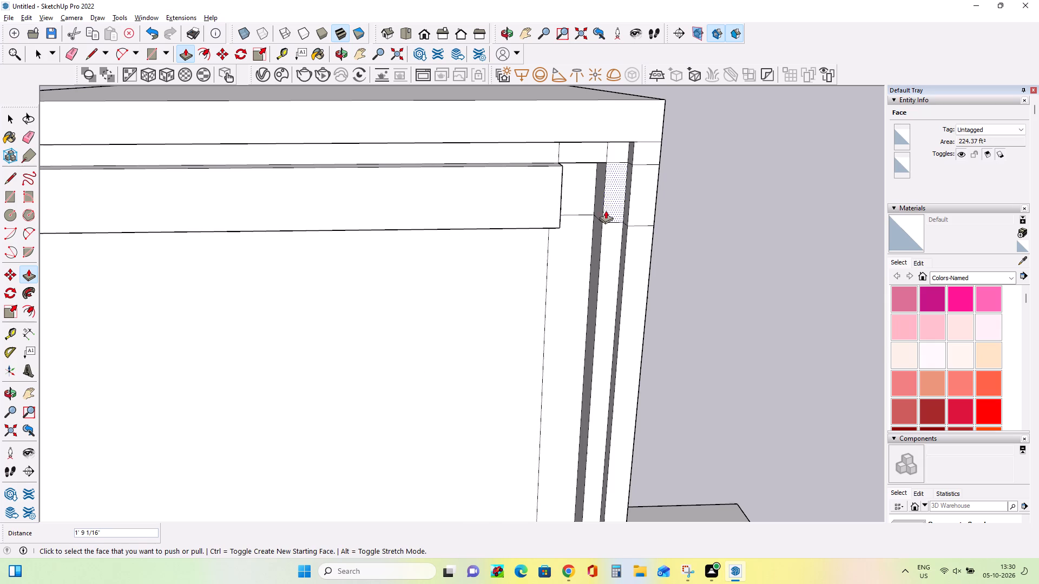
{"action": "left_click", "coordinate": [571, 200]}
{"action": "left_click", "coordinate": [543, 200]}
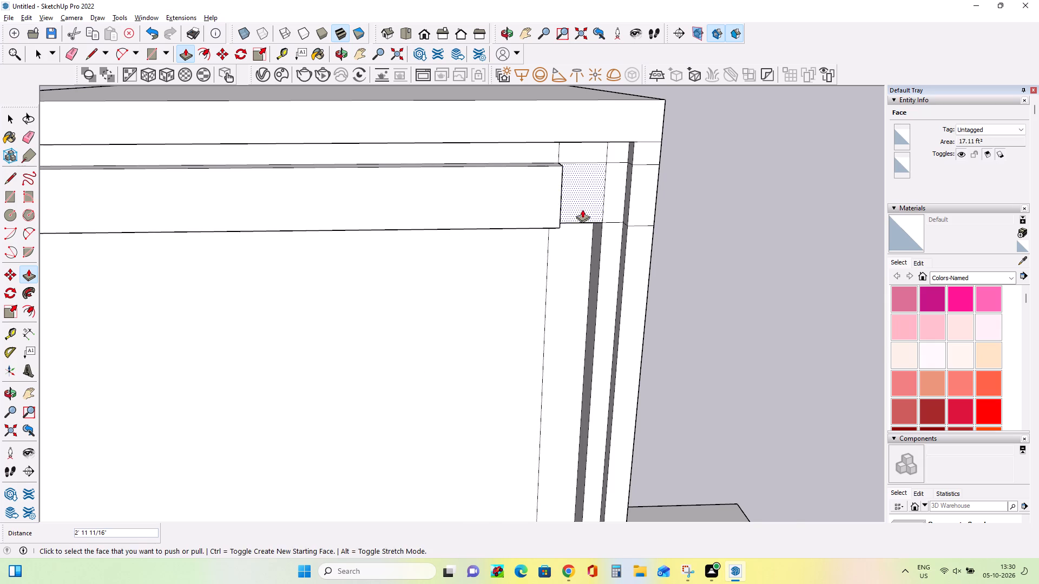
{"action": "middle_click_drag", "start_coordinate": [586, 221], "coordinate": [608, 302]}
{"action": "left_click", "coordinate": [543, 207]}
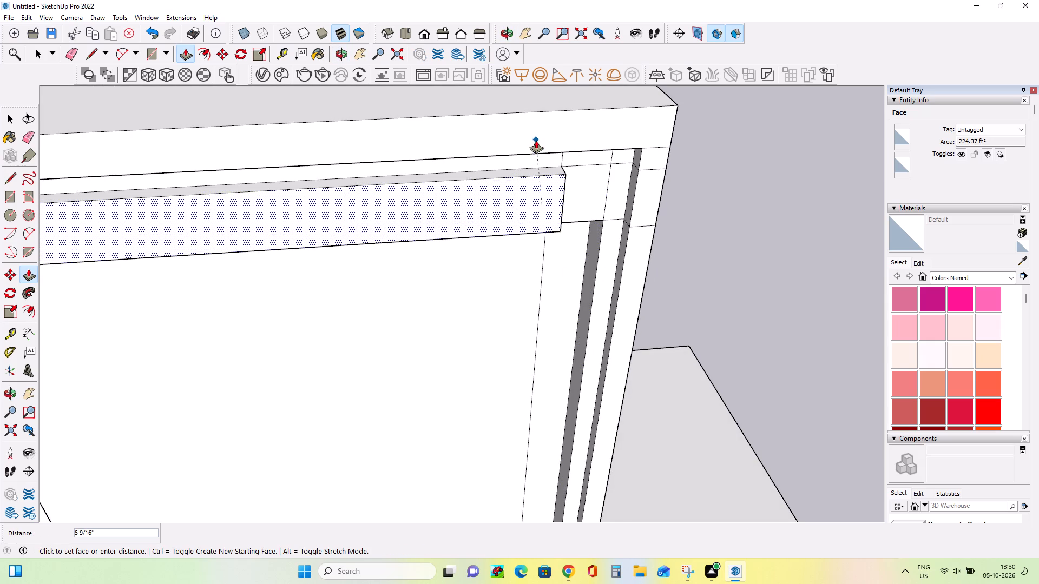
{"action": "left_click", "coordinate": [536, 140]}
{"action": "left_click", "coordinate": [583, 189]}
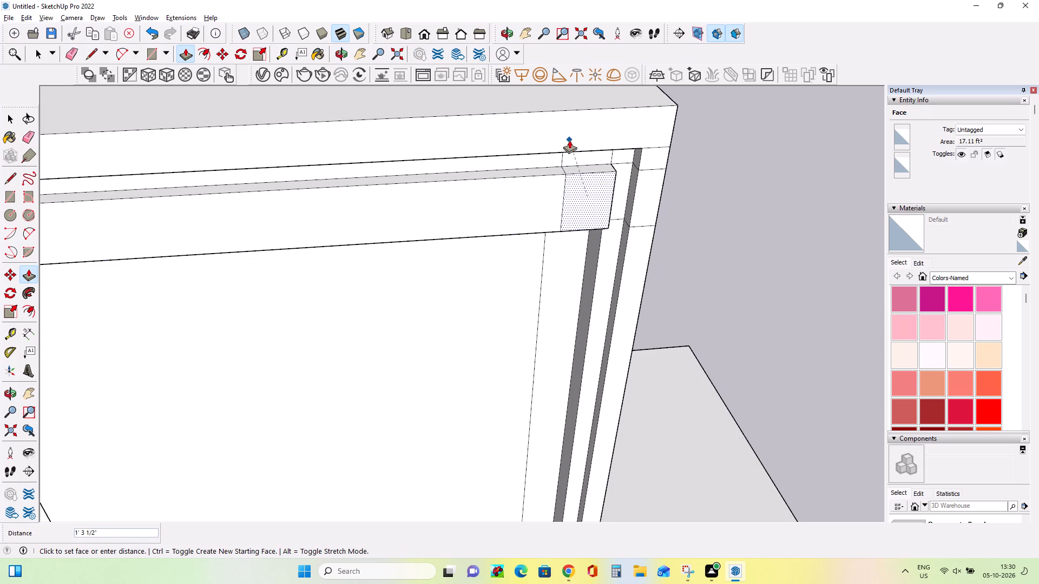
{"action": "left_click", "coordinate": [569, 140]}
Extrude the inner vertical strip below the wide band forward 4' 3 3/16", flush with the outer frame.
{"action": "left_click", "coordinate": [573, 274]}
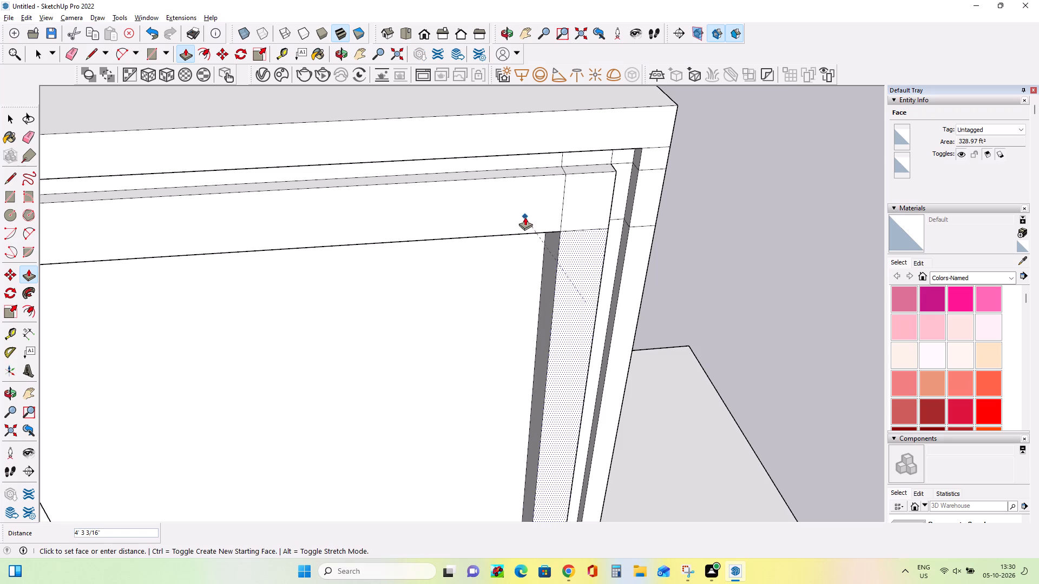
{"action": "left_click", "coordinate": [525, 217]}
Compare the stepped frame with the upper corner of the tall block in the reference image.
{"action": "scroll", "coordinate": [571, 259], "scroll_direction": "down", "scroll_amount": 7}
{"action": "middle_click_drag", "start_coordinate": [571, 259], "coordinate": [542, 160]}
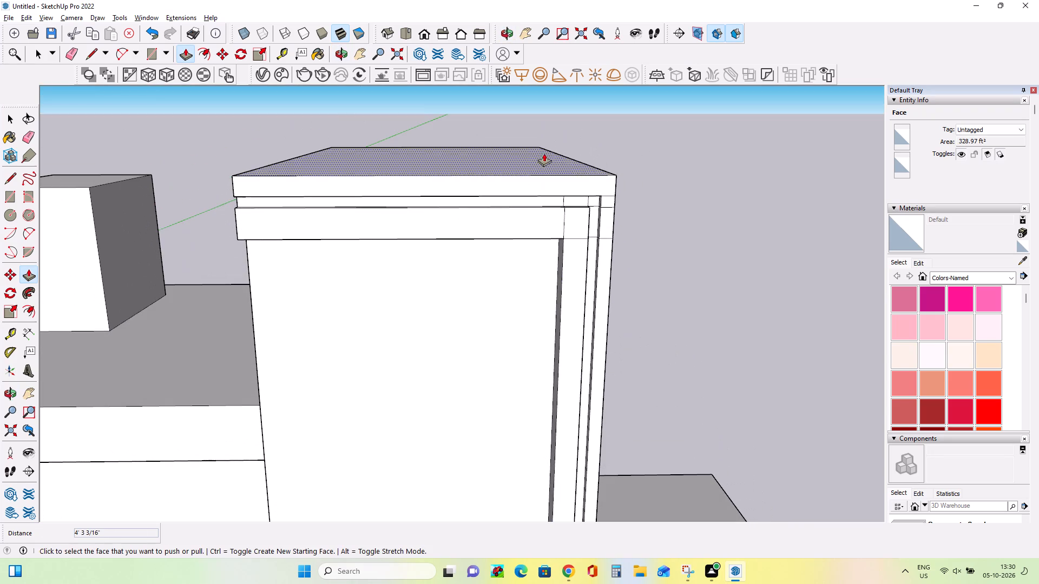
{"action": "scroll", "coordinate": [528, 231], "scroll_direction": "down", "scroll_amount": 8}
{"action": "scroll", "coordinate": [429, 252], "scroll_direction": "down", "scroll_amount": 4}
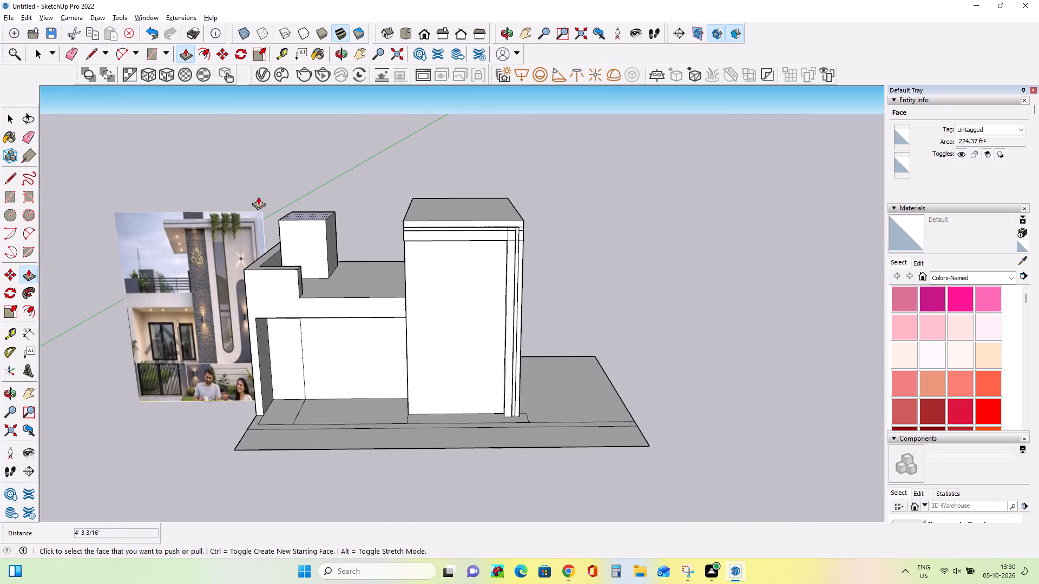
{"action": "scroll", "coordinate": [186, 207], "scroll_direction": "up", "scroll_amount": 13}
{"action": "scroll", "coordinate": [244, 254], "scroll_direction": "up", "scroll_amount": 8}
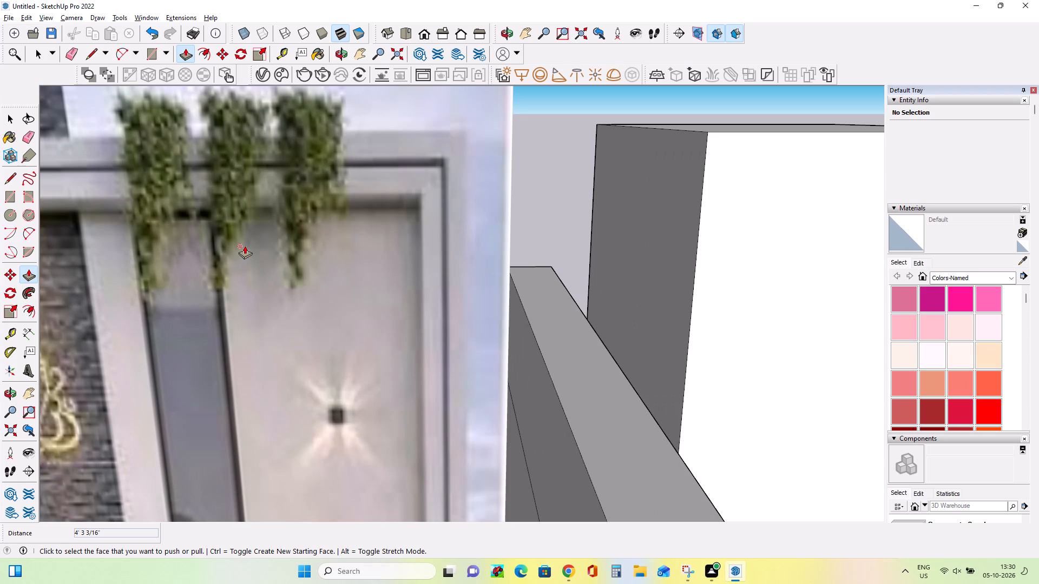
{"action": "scroll", "coordinate": [245, 245], "scroll_direction": "down", "scroll_amount": 4}
{"action": "scroll", "coordinate": [245, 245], "scroll_direction": "down", "scroll_amount": 19}
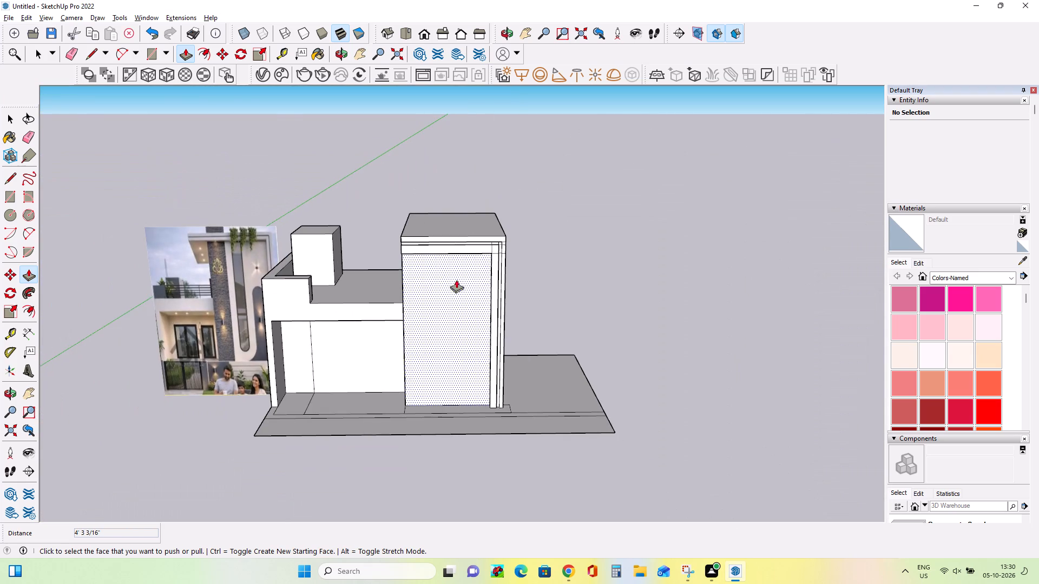
Narrow the inner vertical frame strip by pushing its inner side face outward from the central panel.
{"action": "scroll", "coordinate": [513, 257], "scroll_direction": "up", "scroll_amount": 13}
{"action": "middle_click_drag", "start_coordinate": [455, 314], "coordinate": [496, 314]}
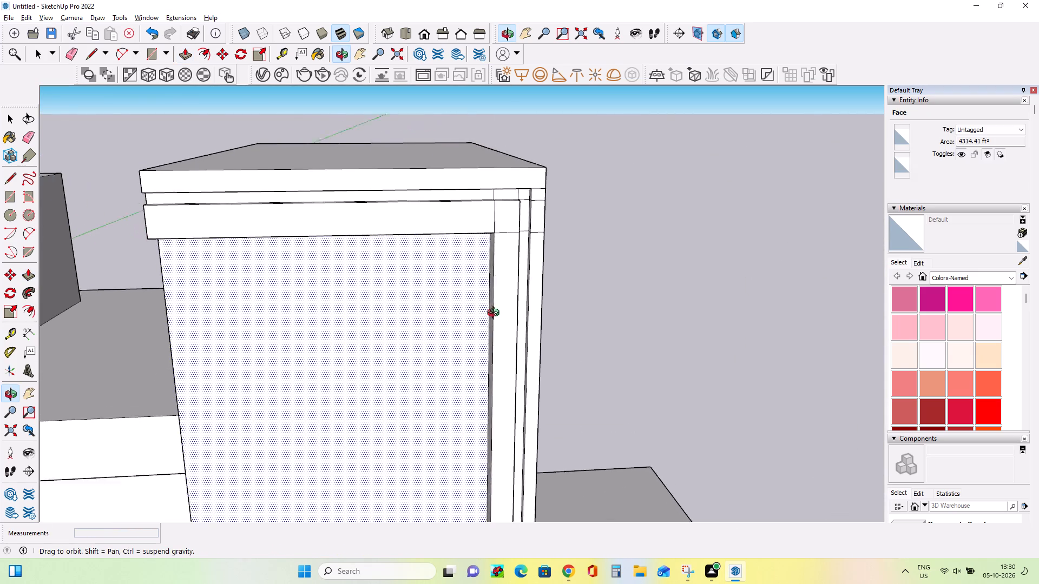
{"action": "middle_click_drag", "start_coordinate": [496, 314], "coordinate": [636, 284]}
{"action": "left_click", "coordinate": [550, 320]}
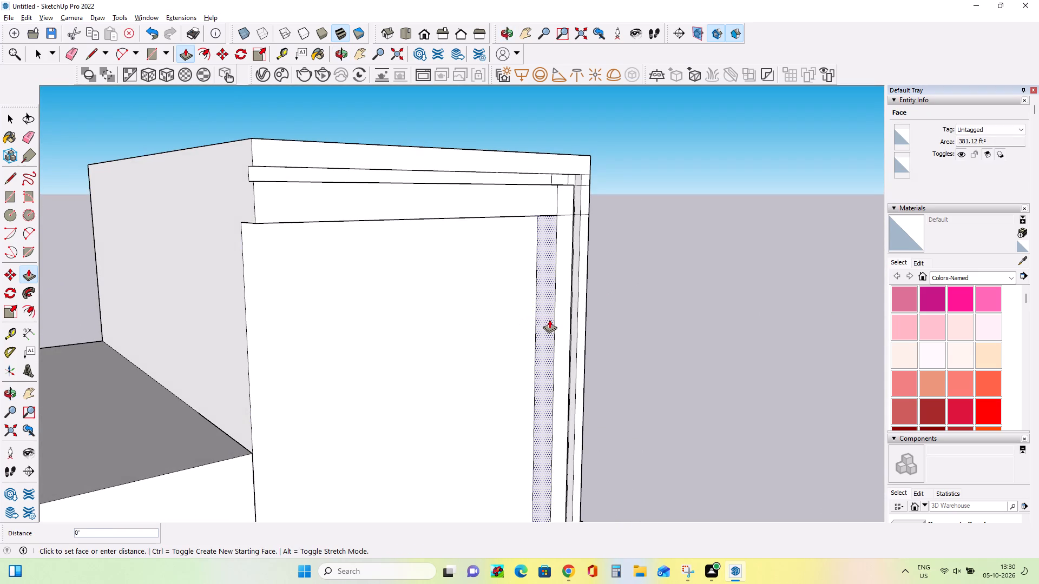
{"action": "left_click", "coordinate": [557, 318]}
Push the underside of the wide horizontal band up 2' 3 7/8" to make the band thinner.
{"action": "middle_click_drag", "start_coordinate": [417, 287], "coordinate": [428, 221]}
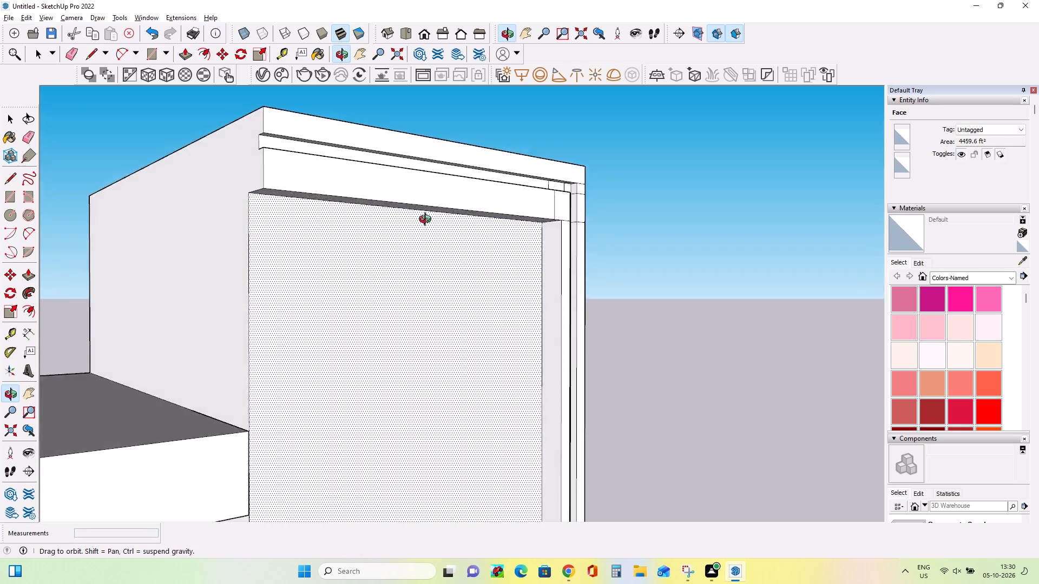
{"action": "middle_click_drag", "start_coordinate": [428, 221], "coordinate": [436, 191]}
{"action": "left_click", "coordinate": [426, 194]}
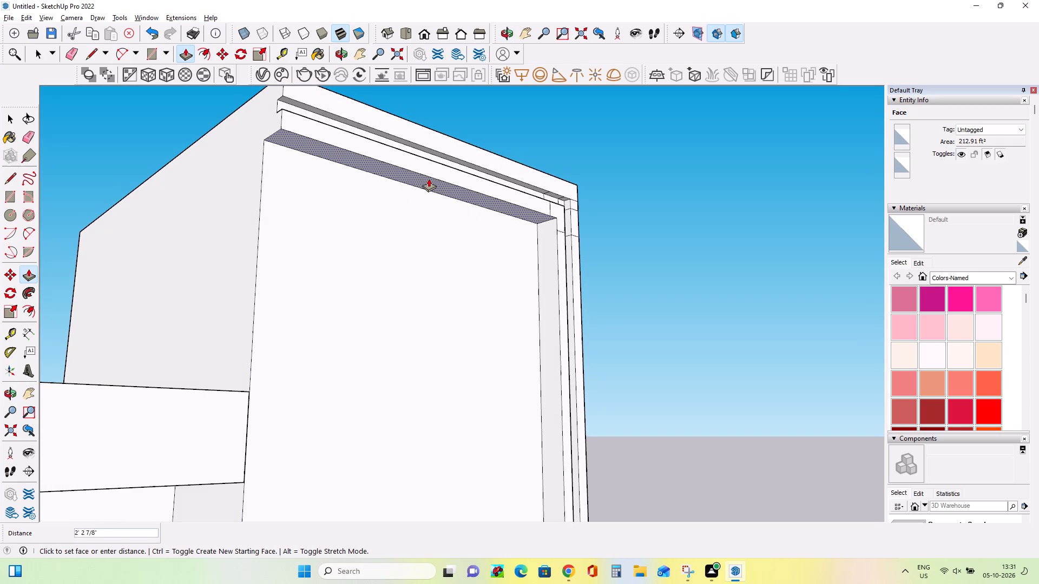
{"action": "left_click", "coordinate": [430, 178]}
Push the underside of the top outer frame band up 9 3/4" to make that band thinner.
{"action": "middle_click_drag", "start_coordinate": [497, 230], "coordinate": [454, 376]}
{"action": "middle_click_drag", "start_coordinate": [454, 376], "coordinate": [448, 363]}
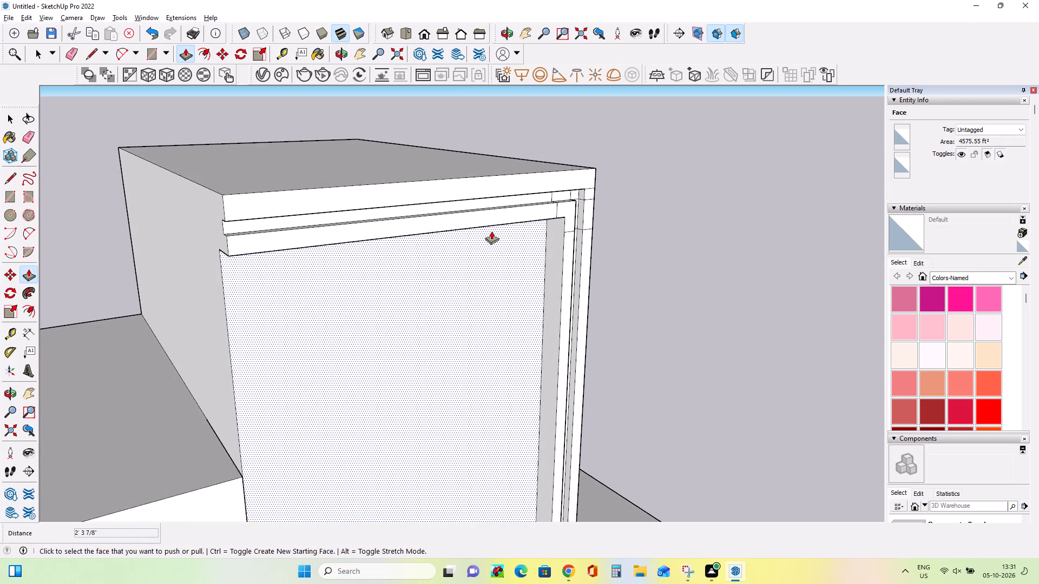
{"action": "middle_click_drag", "start_coordinate": [486, 221], "coordinate": [529, 189]}
{"action": "scroll", "coordinate": [362, 197], "scroll_direction": "up", "scroll_amount": 4}
{"action": "middle_click_drag", "start_coordinate": [273, 354], "coordinate": [307, 266]}
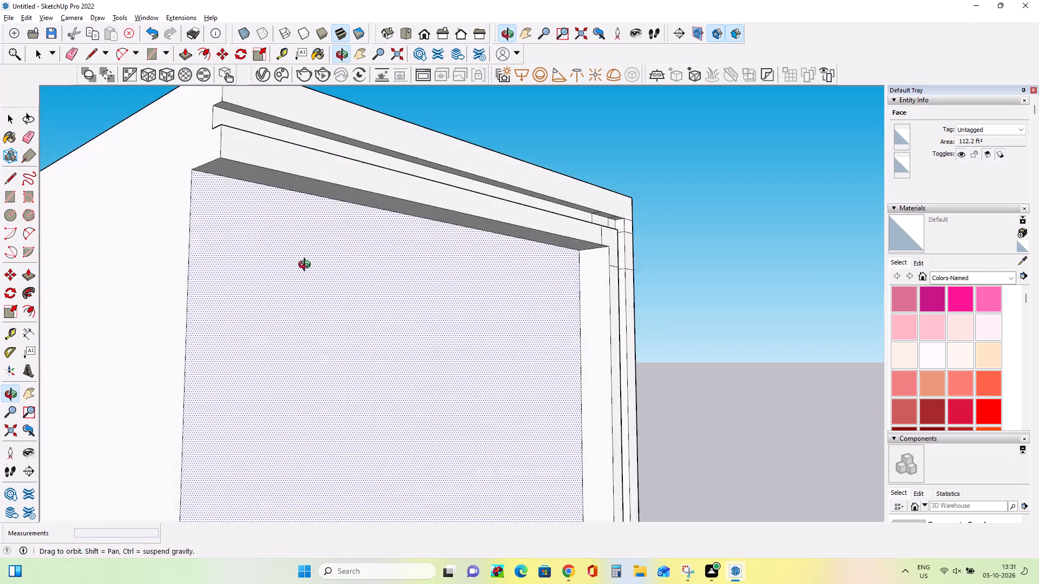
{"action": "middle_click_drag", "start_coordinate": [307, 266], "coordinate": [307, 266]}
{"action": "left_click", "coordinate": [336, 117]}
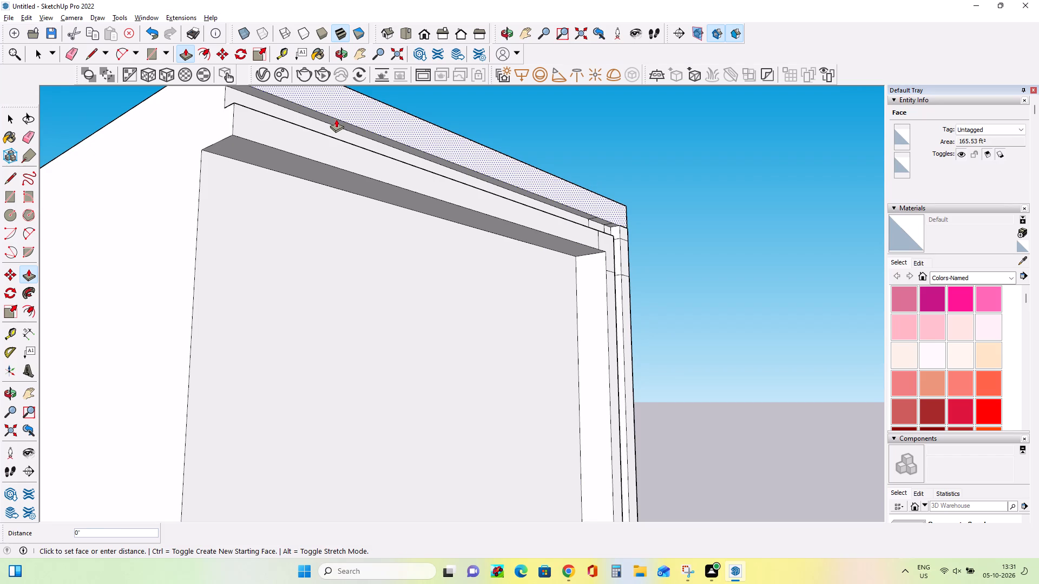
{"action": "scroll", "coordinate": [336, 122], "scroll_direction": "up", "scroll_amount": 1}
{"action": "key", "text": "Escape"}
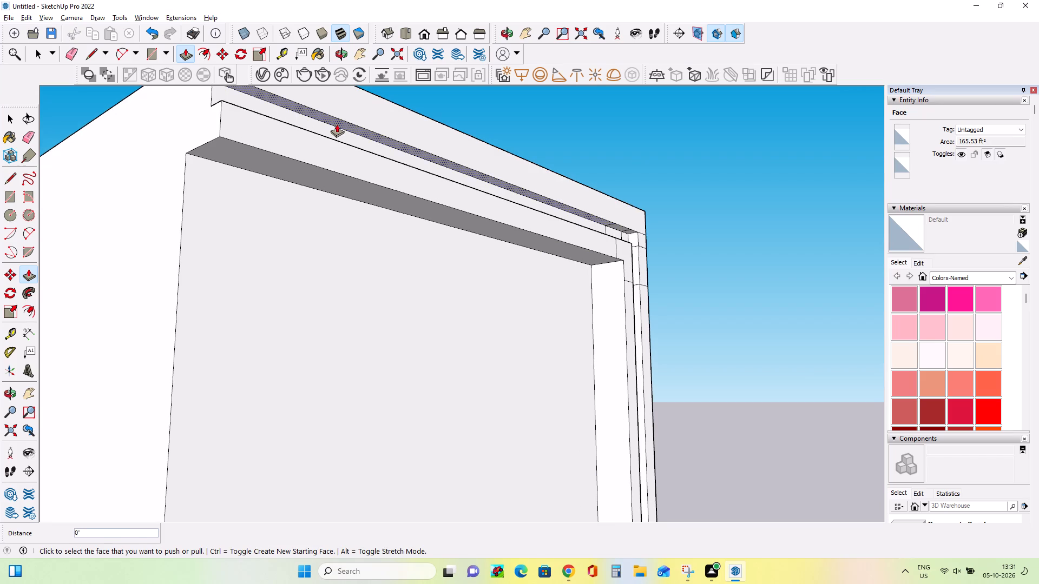
{"action": "left_click", "coordinate": [337, 123]}
{"action": "left_click", "coordinate": [342, 113]}
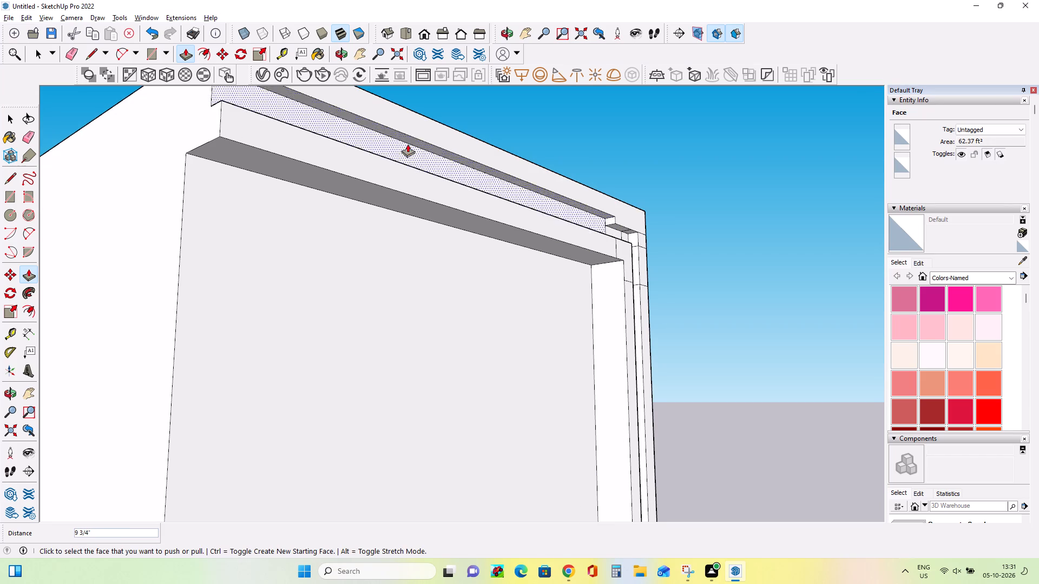
Push the two remaining underside segments of the top outer band near the corner up 9 3/4", level with the main segment.
{"action": "middle_click_drag", "start_coordinate": [655, 205], "coordinate": [542, 252]}
{"action": "scroll", "coordinate": [618, 225], "scroll_direction": "up", "scroll_amount": 5}
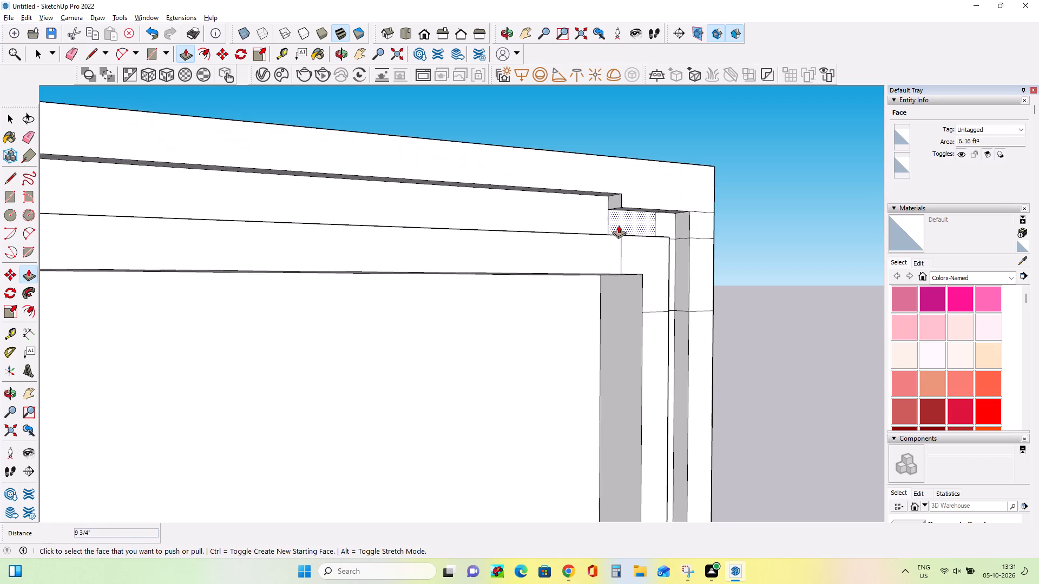
{"action": "middle_click_drag", "start_coordinate": [634, 289], "coordinate": [595, 269]}
{"action": "middle_click_drag", "start_coordinate": [634, 235], "coordinate": [641, 202]}
{"action": "left_click", "coordinate": [641, 208]}
{"action": "left_click", "coordinate": [608, 189]}
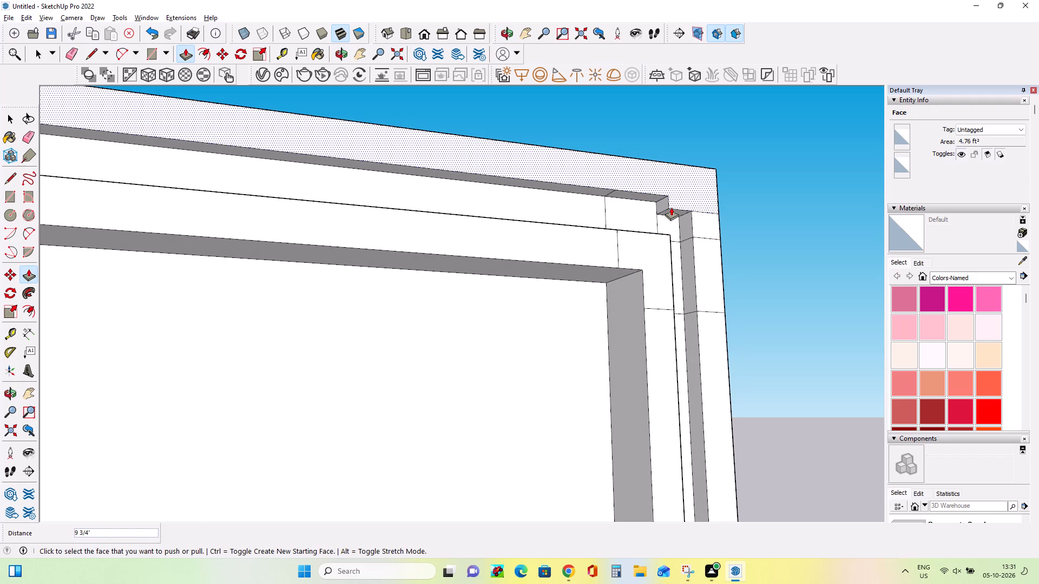
{"action": "left_click", "coordinate": [672, 207]}
{"action": "key", "text": "Escape"}
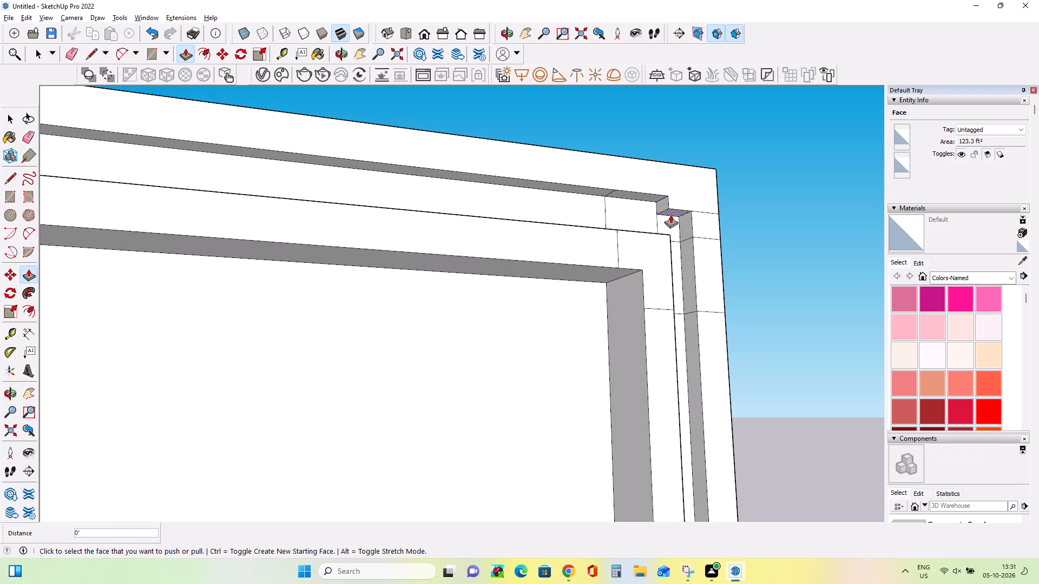
{"action": "left_click", "coordinate": [670, 215]}
{"action": "left_click", "coordinate": [652, 196]}
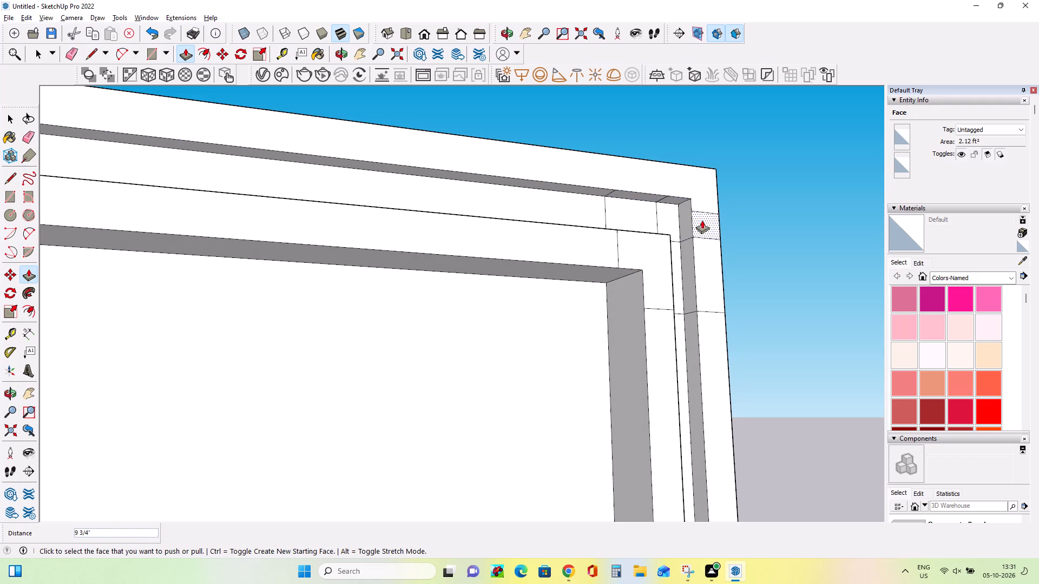
Push the underside of the inner horizontal band above the central panel up 6 7/16".
{"action": "scroll", "coordinate": [593, 231], "scroll_direction": "down", "scroll_amount": 11}
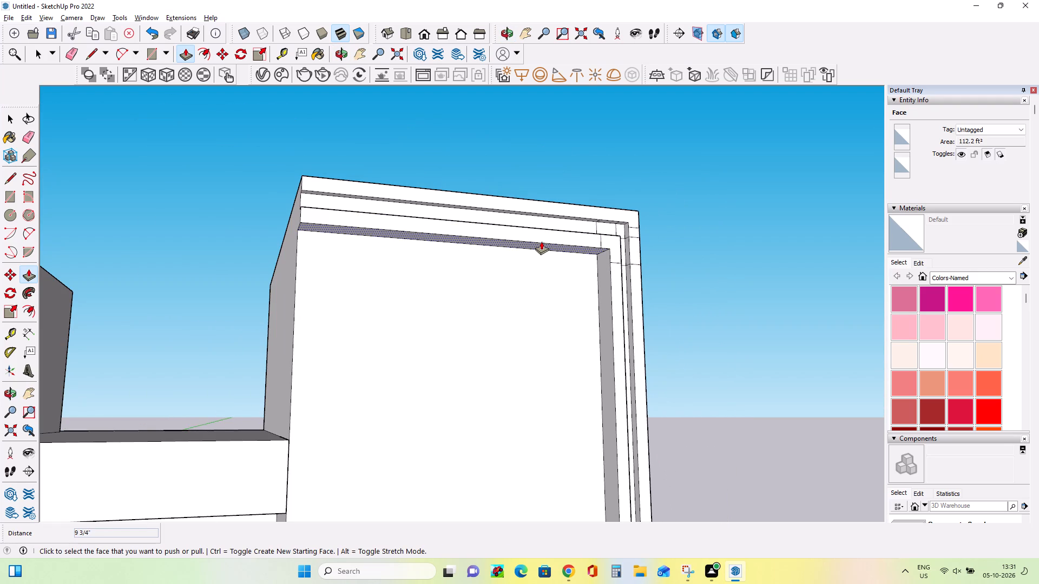
{"action": "left_click", "coordinate": [541, 241]}
{"action": "key", "text": "Escape"}
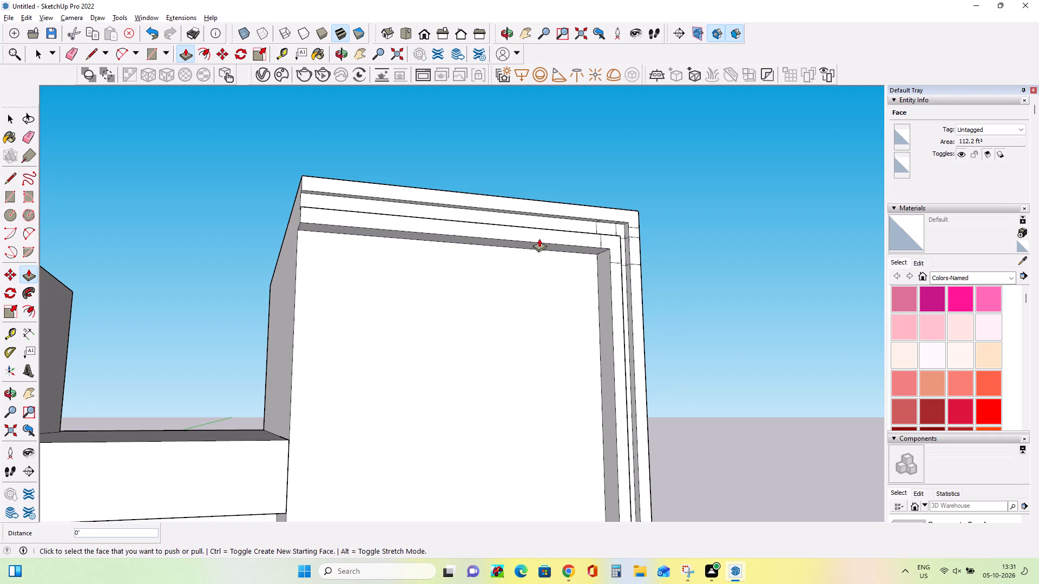
{"action": "left_click", "coordinate": [520, 244]}
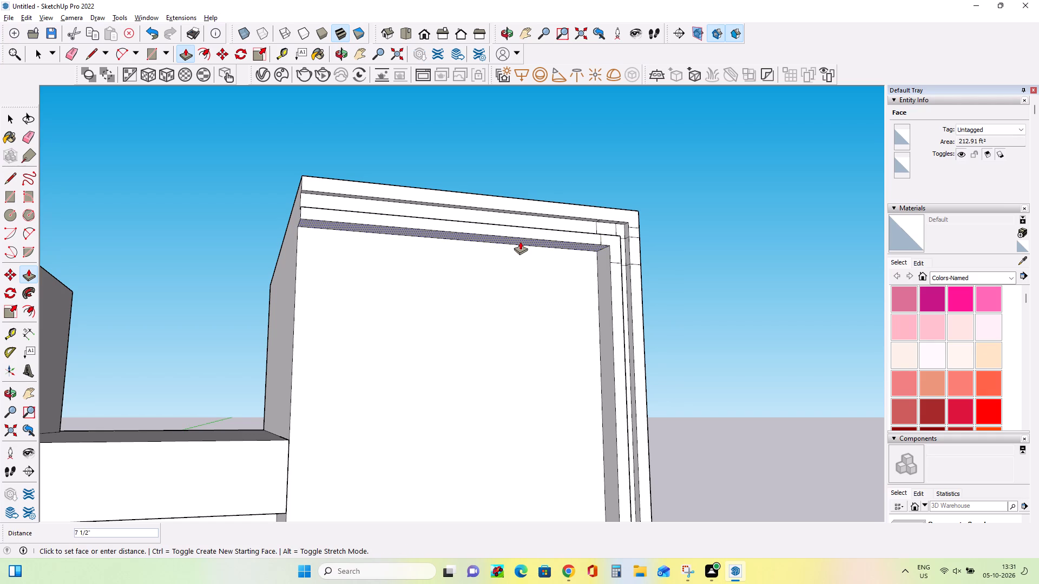
{"action": "left_click", "coordinate": [521, 241]}
Pull the top face of the inner horizontal band up 7 7/16" to narrow the groove above it.
{"action": "middle_click_drag", "start_coordinate": [570, 269], "coordinate": [564, 350]}
{"action": "middle_click", "coordinate": [563, 351]}
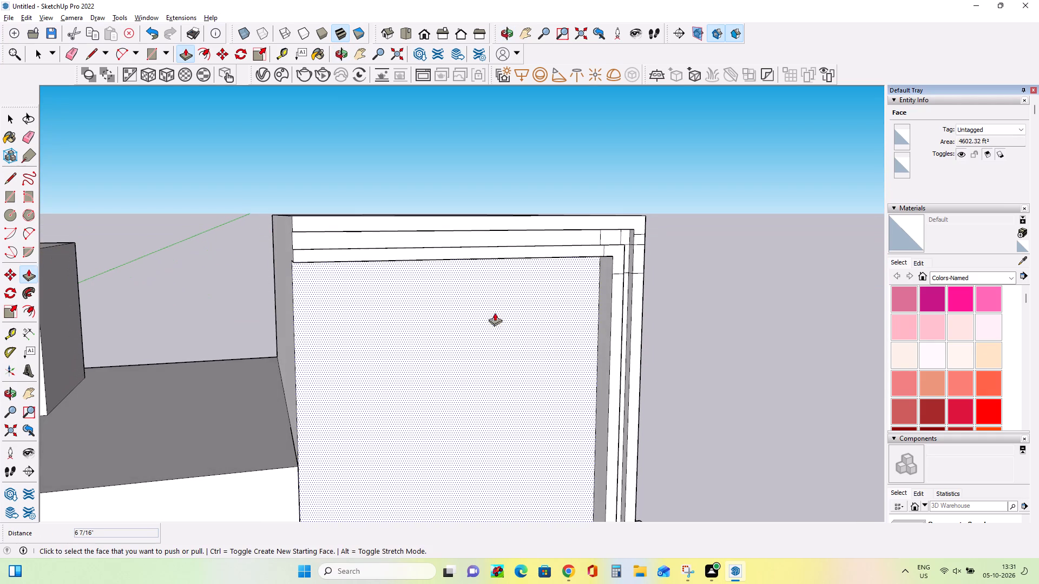
{"action": "scroll", "coordinate": [461, 296], "scroll_direction": "down", "scroll_amount": 8}
{"action": "middle_click_drag", "start_coordinate": [556, 311], "coordinate": [540, 333]}
{"action": "scroll", "coordinate": [462, 262], "scroll_direction": "up", "scroll_amount": 4}
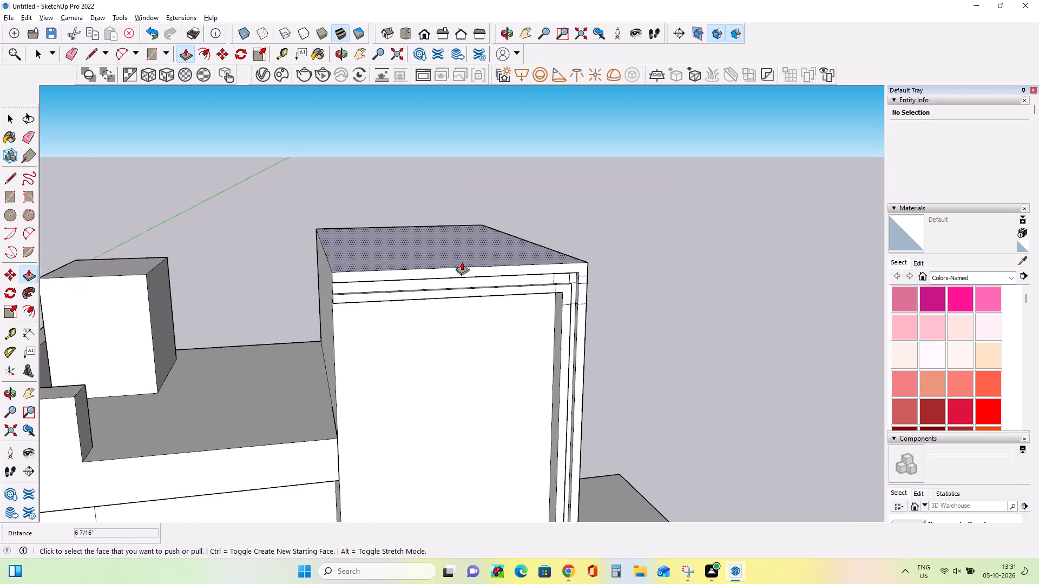
{"action": "scroll", "coordinate": [462, 262], "scroll_direction": "up", "scroll_amount": 3}
{"action": "middle_click_drag", "start_coordinate": [483, 309], "coordinate": [433, 267]}
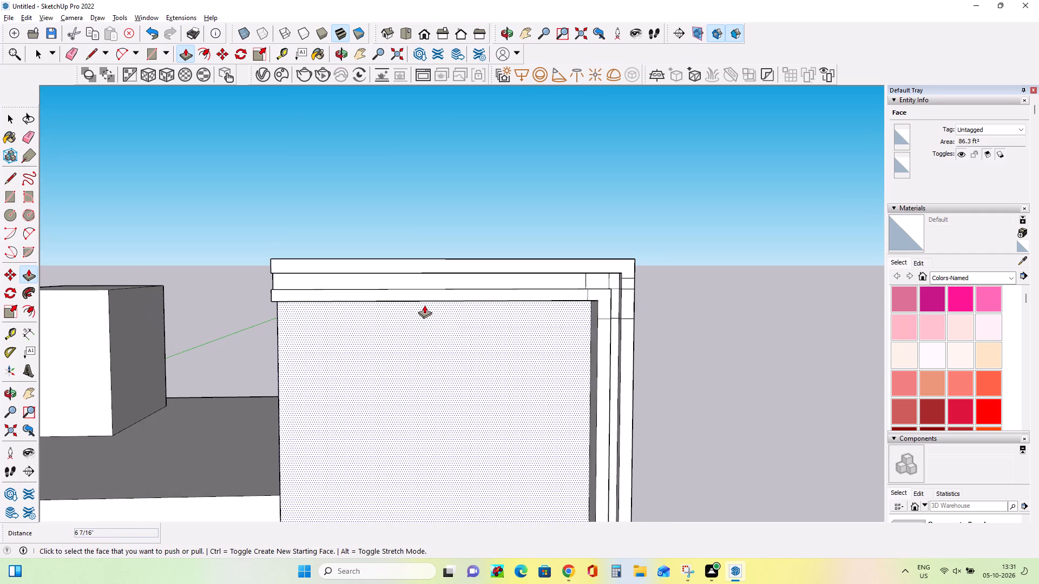
{"action": "middle_click_drag", "start_coordinate": [425, 300], "coordinate": [436, 377]}
{"action": "scroll", "coordinate": [439, 314], "scroll_direction": "up", "scroll_amount": 7}
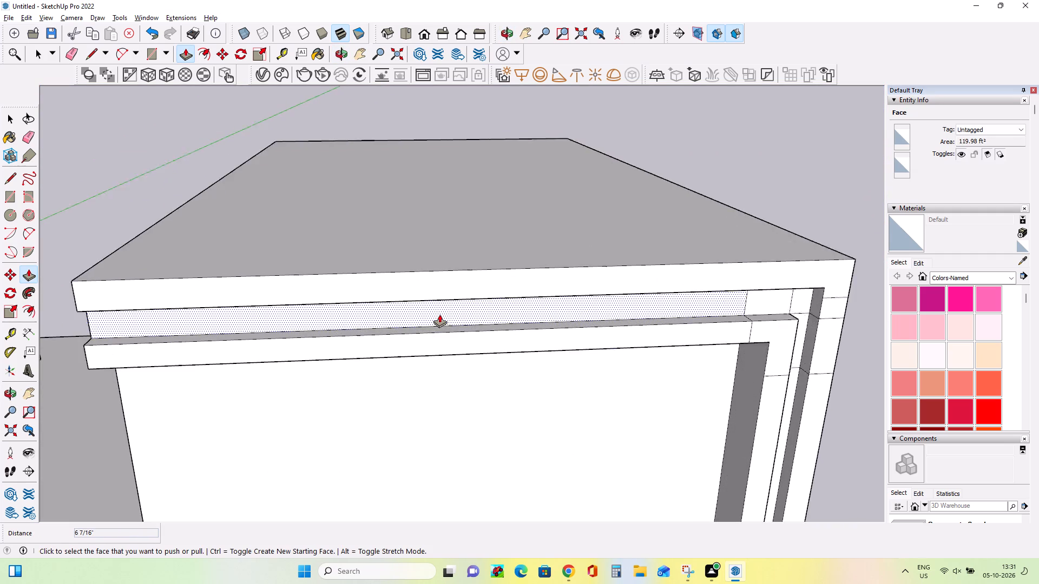
{"action": "scroll", "coordinate": [439, 314], "scroll_direction": "up", "scroll_amount": 2}
{"action": "left_click", "coordinate": [445, 331]}
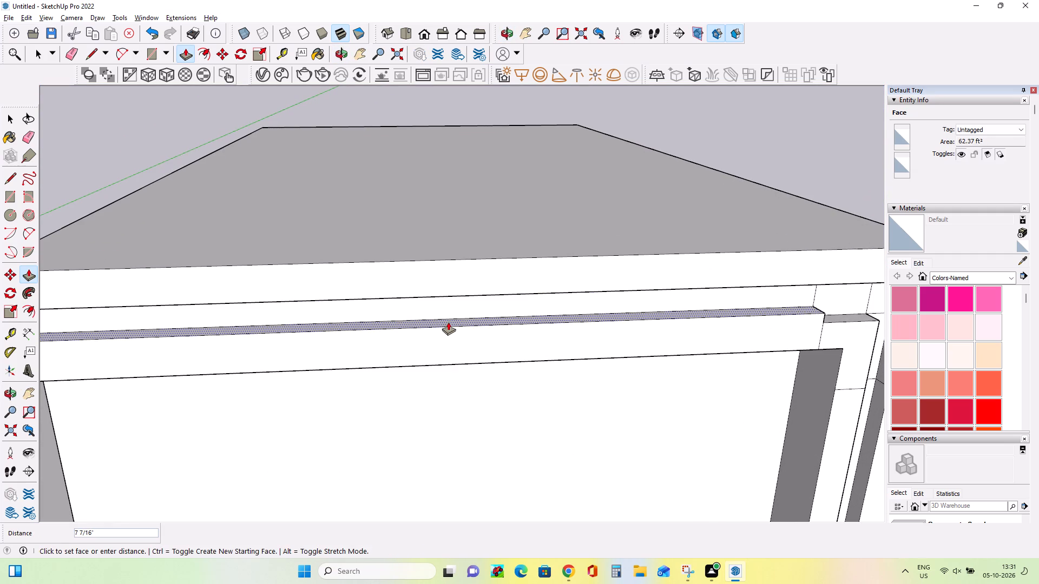
{"action": "left_click", "coordinate": [448, 322]}
Push the underside of the inner horizontal band up 11 3/16".
{"action": "middle_click_drag", "start_coordinate": [469, 380], "coordinate": [521, 245]}
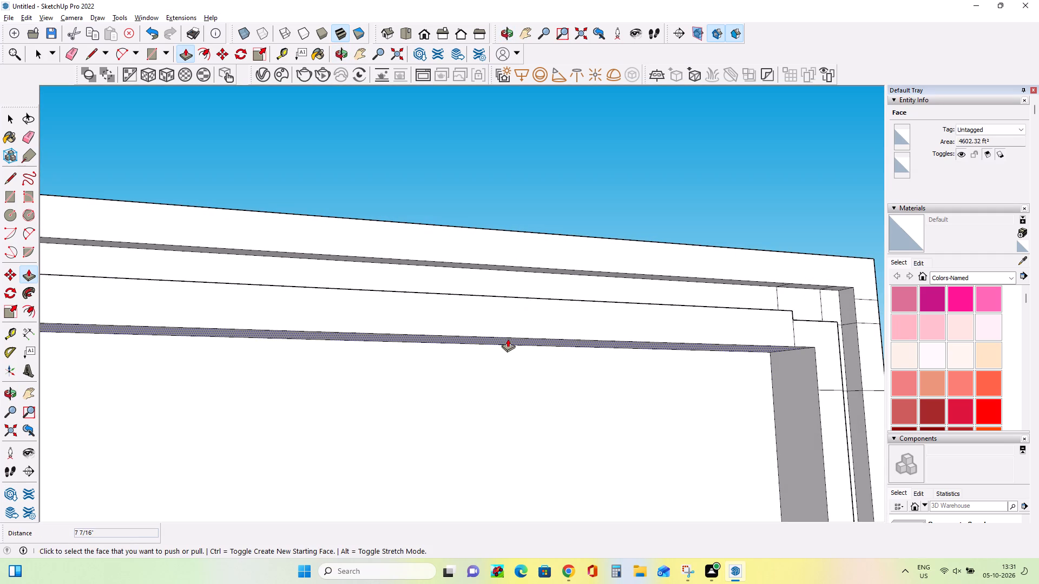
{"action": "left_click", "coordinate": [508, 339]}
{"action": "left_click", "coordinate": [509, 323]}
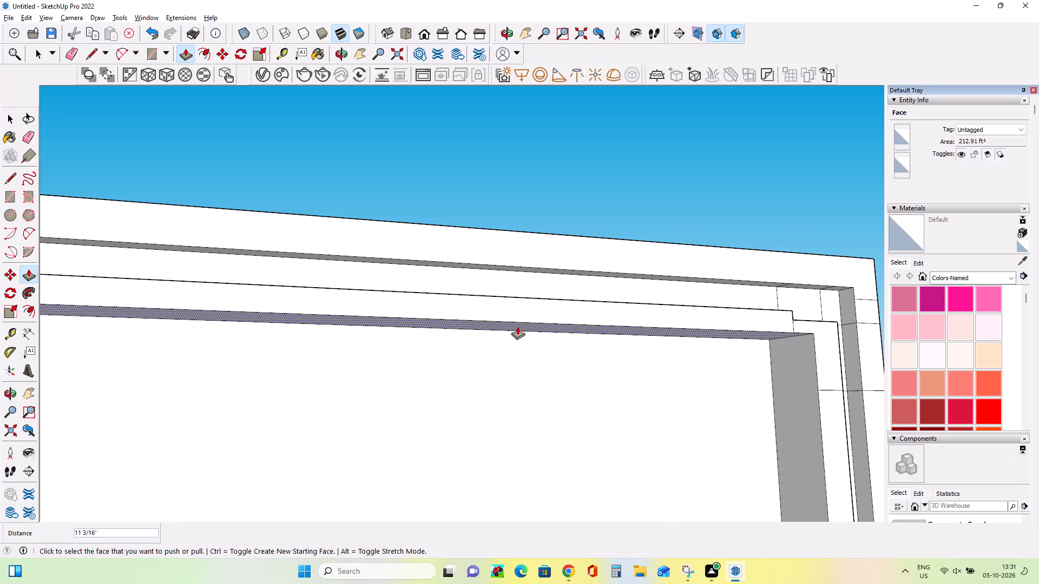
Raise the top face of the inner band's corner segment 7 7/16", level with the rest of the band.
{"action": "scroll", "coordinate": [517, 326], "scroll_direction": "down", "scroll_amount": 9}
{"action": "middle_click_drag", "start_coordinate": [514, 351], "coordinate": [464, 469]}
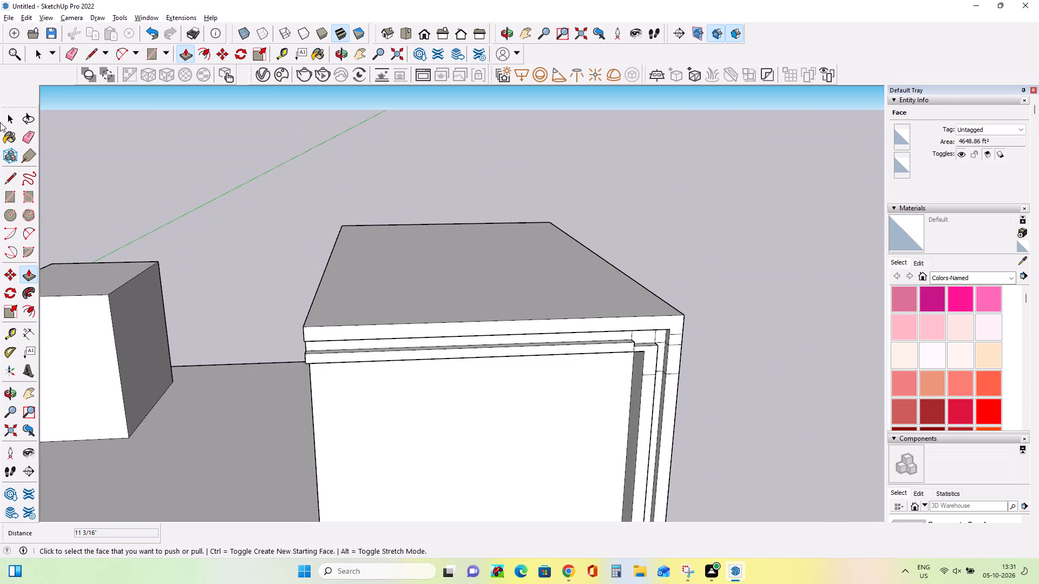
{"action": "scroll", "coordinate": [646, 356], "scroll_direction": "up", "scroll_amount": 8}
{"action": "middle_click_drag", "start_coordinate": [655, 383], "coordinate": [643, 427]}
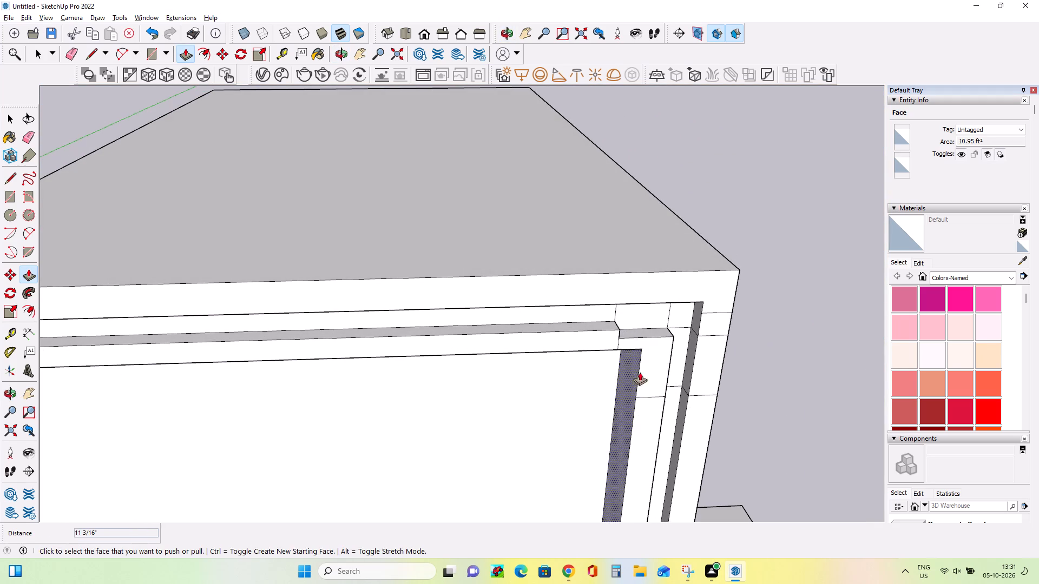
{"action": "left_click", "coordinate": [653, 333]}
{"action": "left_click", "coordinate": [611, 319]}
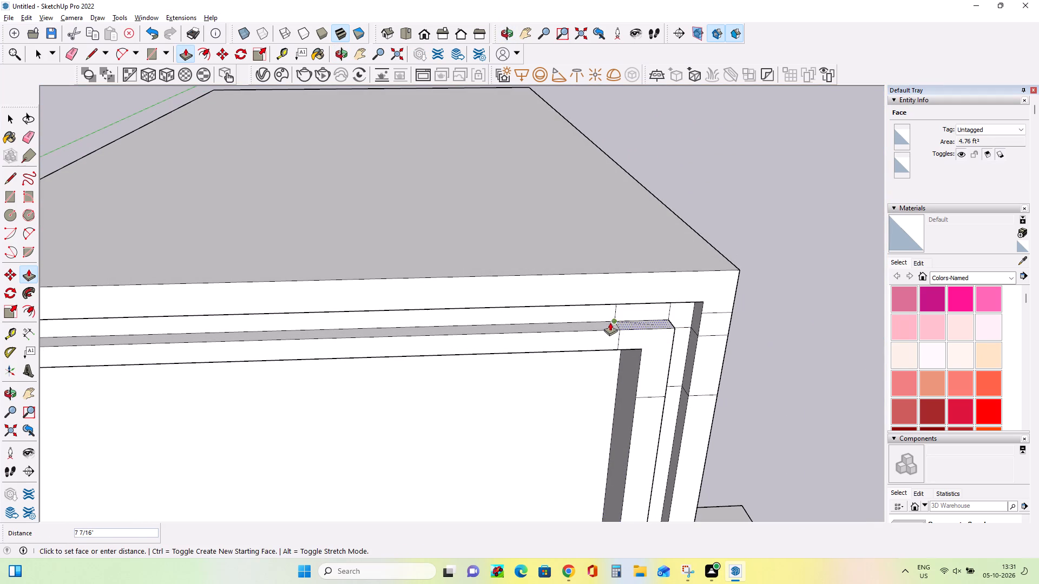
Push the inner side face of the vertical frame strip outward 8 13/16" from the central panel.
{"action": "left_click", "coordinate": [632, 376]}
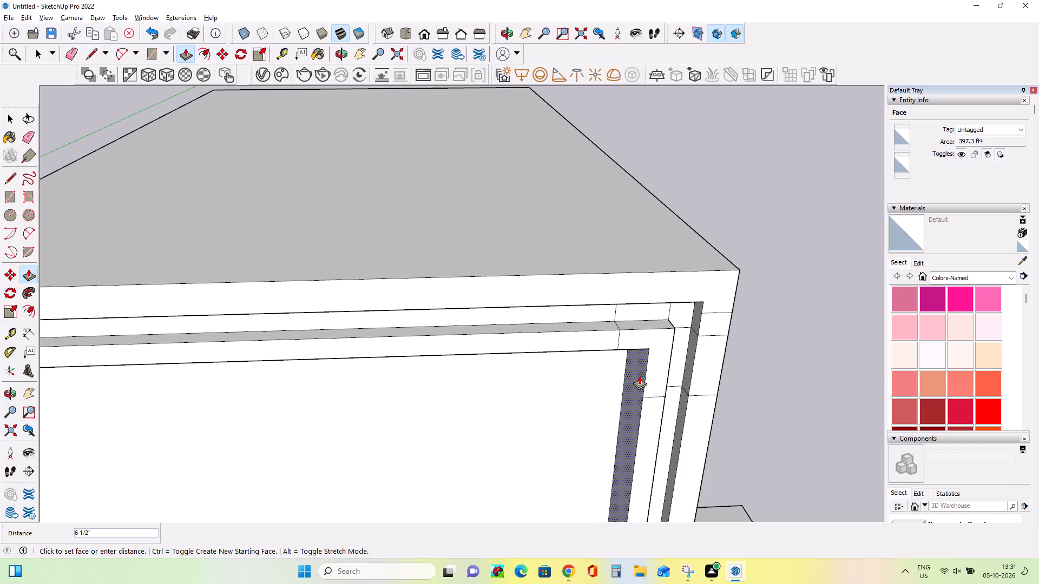
{"action": "left_click", "coordinate": [642, 376]}
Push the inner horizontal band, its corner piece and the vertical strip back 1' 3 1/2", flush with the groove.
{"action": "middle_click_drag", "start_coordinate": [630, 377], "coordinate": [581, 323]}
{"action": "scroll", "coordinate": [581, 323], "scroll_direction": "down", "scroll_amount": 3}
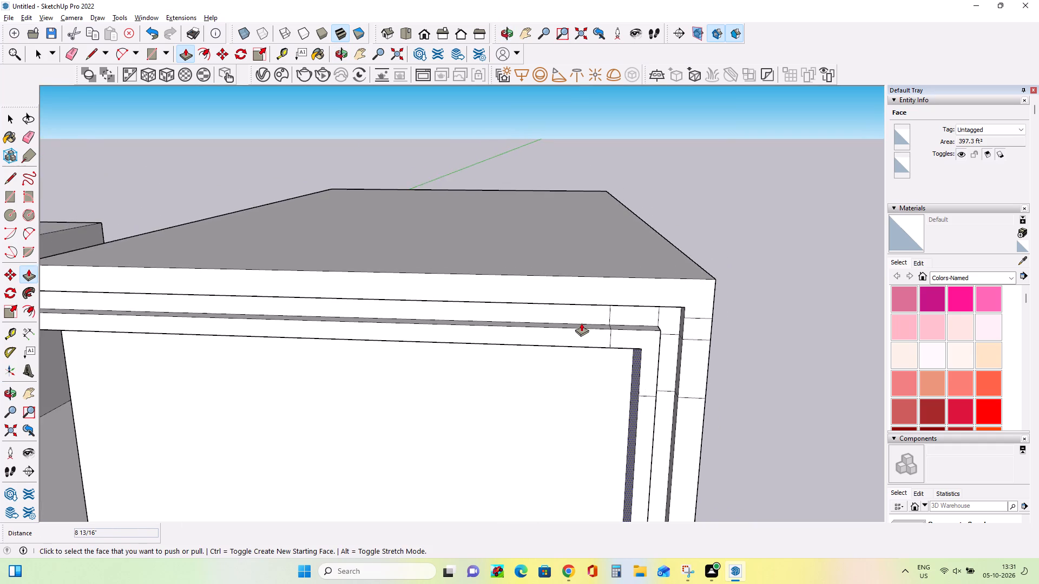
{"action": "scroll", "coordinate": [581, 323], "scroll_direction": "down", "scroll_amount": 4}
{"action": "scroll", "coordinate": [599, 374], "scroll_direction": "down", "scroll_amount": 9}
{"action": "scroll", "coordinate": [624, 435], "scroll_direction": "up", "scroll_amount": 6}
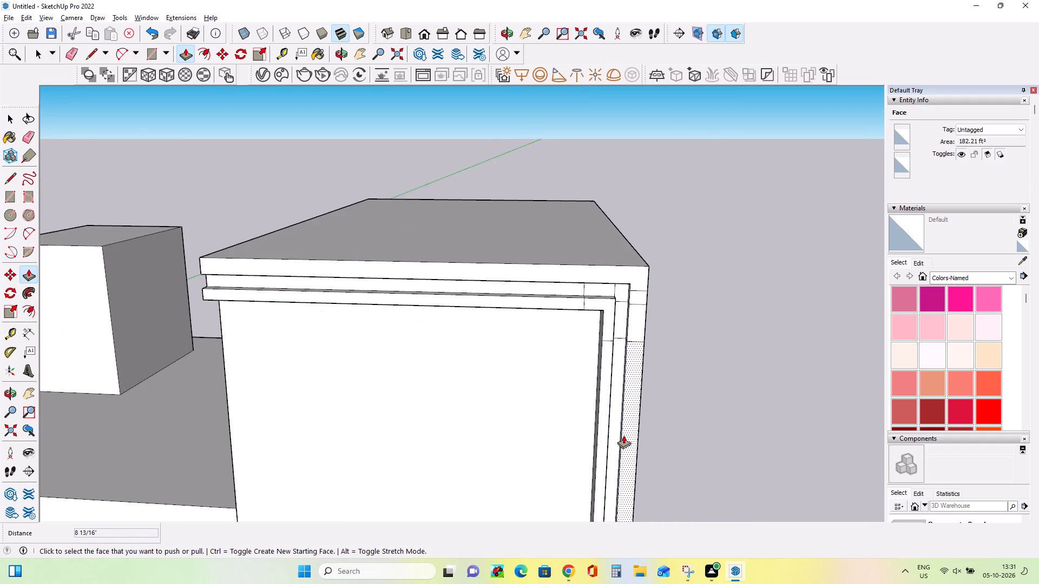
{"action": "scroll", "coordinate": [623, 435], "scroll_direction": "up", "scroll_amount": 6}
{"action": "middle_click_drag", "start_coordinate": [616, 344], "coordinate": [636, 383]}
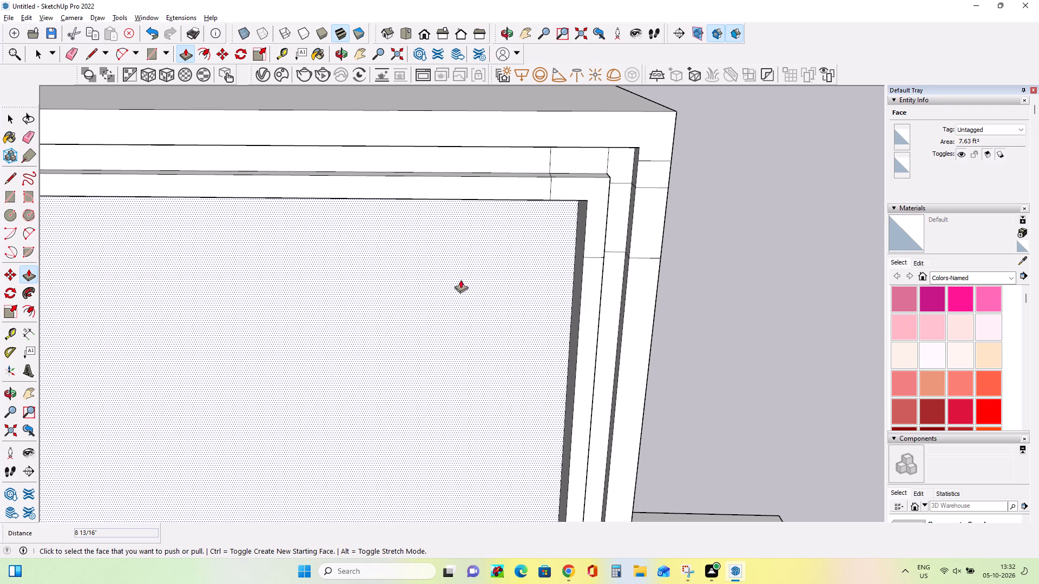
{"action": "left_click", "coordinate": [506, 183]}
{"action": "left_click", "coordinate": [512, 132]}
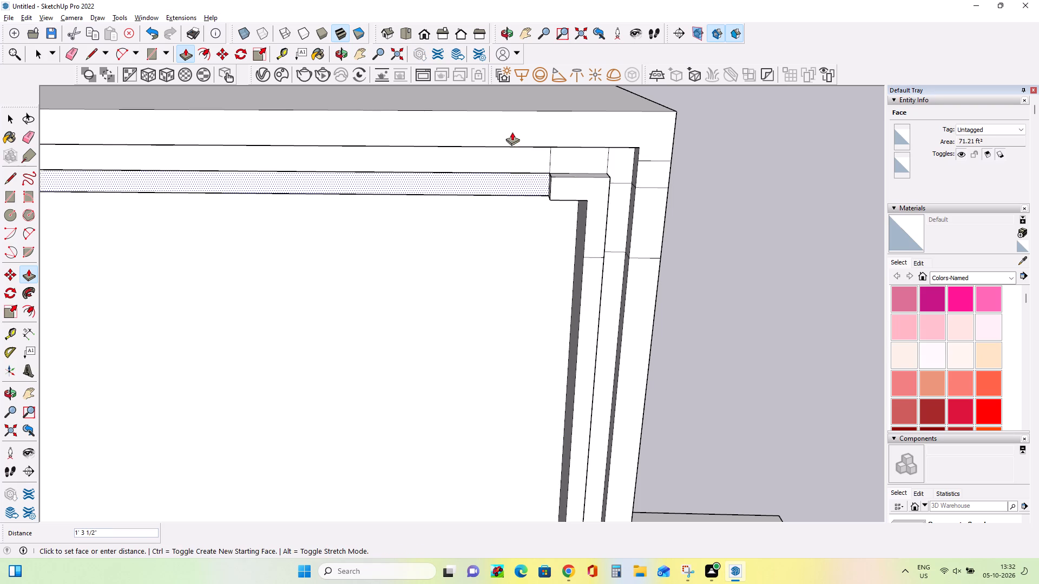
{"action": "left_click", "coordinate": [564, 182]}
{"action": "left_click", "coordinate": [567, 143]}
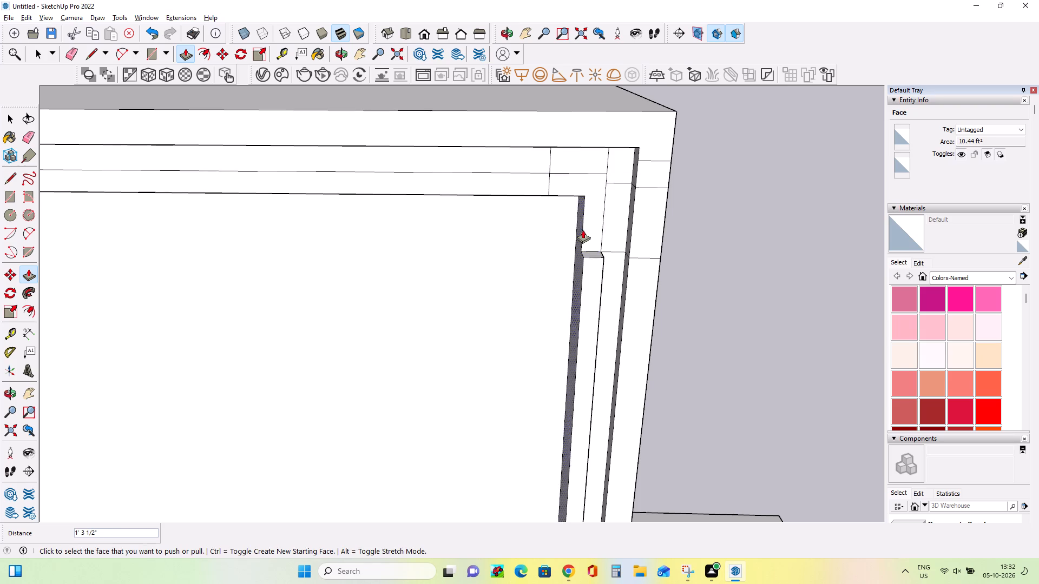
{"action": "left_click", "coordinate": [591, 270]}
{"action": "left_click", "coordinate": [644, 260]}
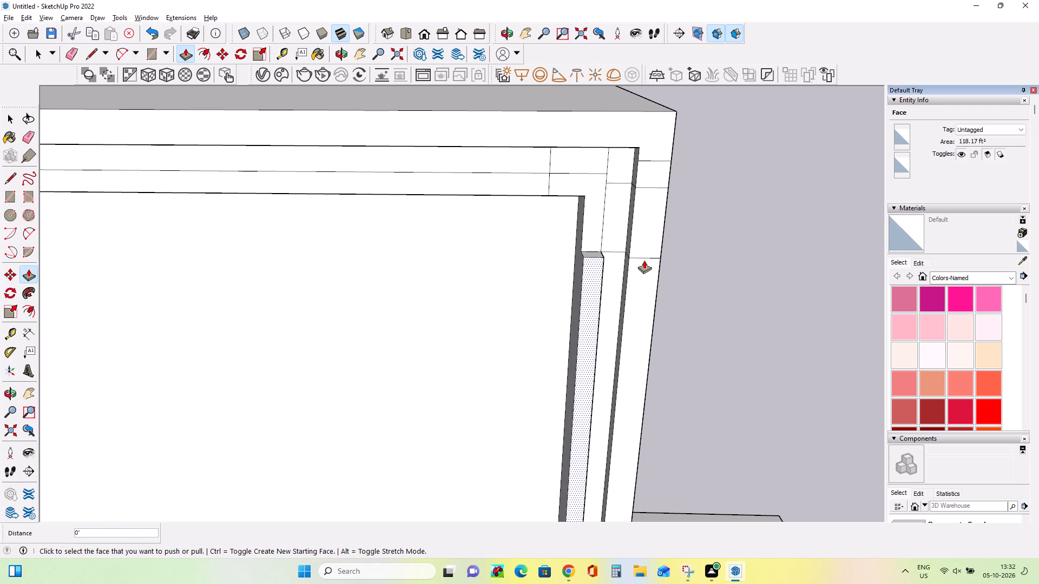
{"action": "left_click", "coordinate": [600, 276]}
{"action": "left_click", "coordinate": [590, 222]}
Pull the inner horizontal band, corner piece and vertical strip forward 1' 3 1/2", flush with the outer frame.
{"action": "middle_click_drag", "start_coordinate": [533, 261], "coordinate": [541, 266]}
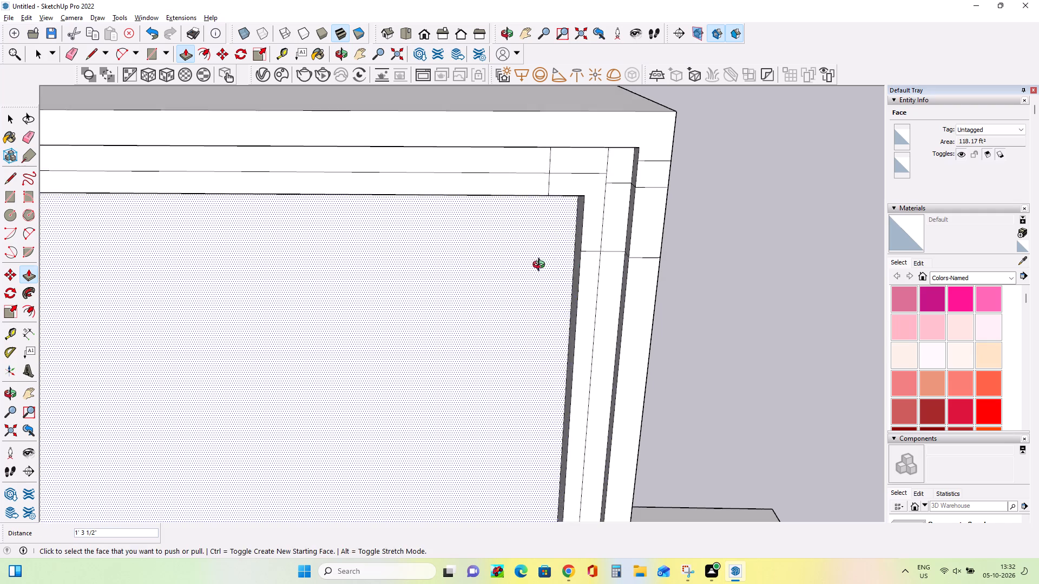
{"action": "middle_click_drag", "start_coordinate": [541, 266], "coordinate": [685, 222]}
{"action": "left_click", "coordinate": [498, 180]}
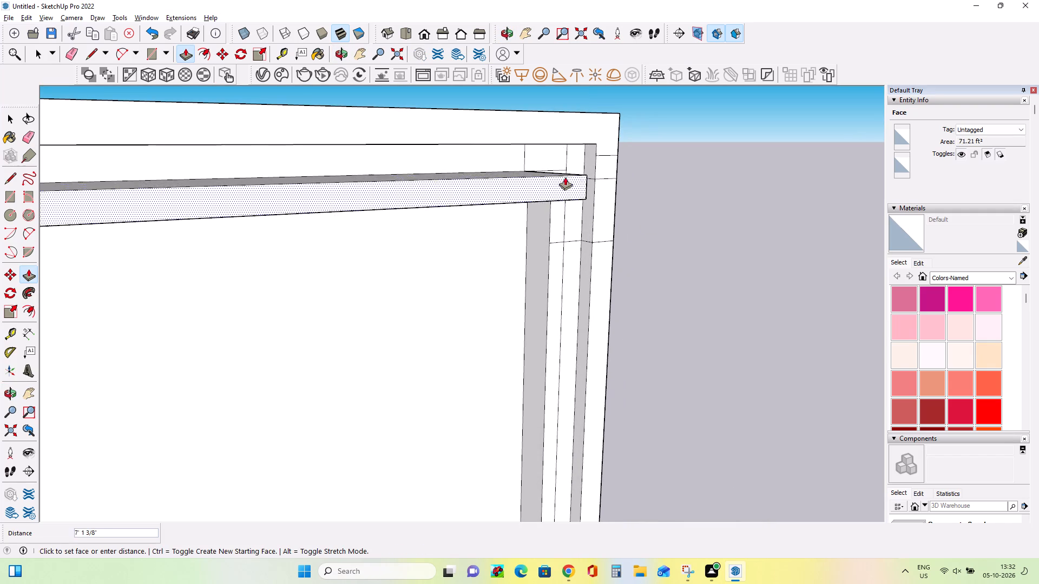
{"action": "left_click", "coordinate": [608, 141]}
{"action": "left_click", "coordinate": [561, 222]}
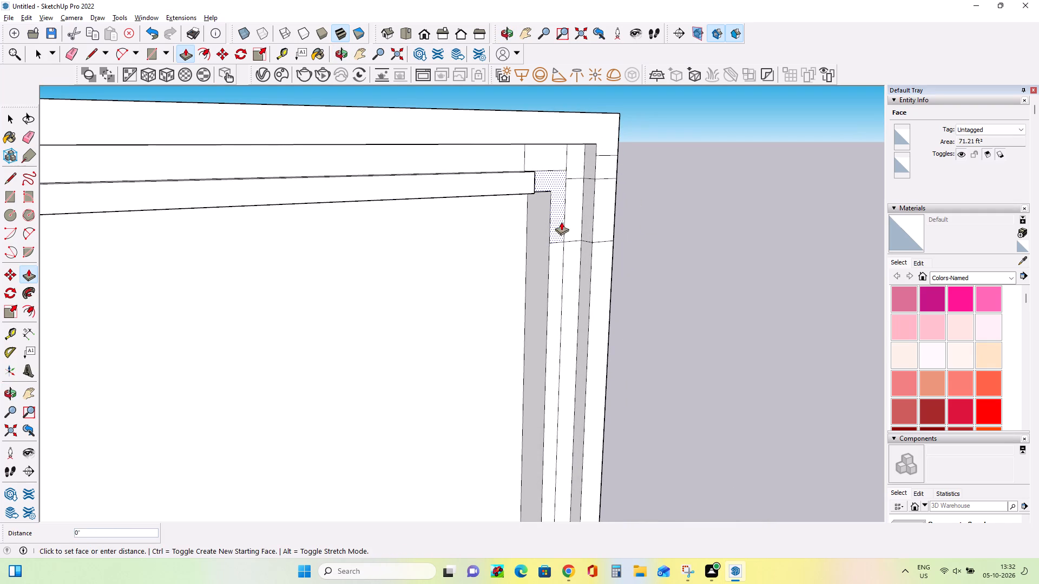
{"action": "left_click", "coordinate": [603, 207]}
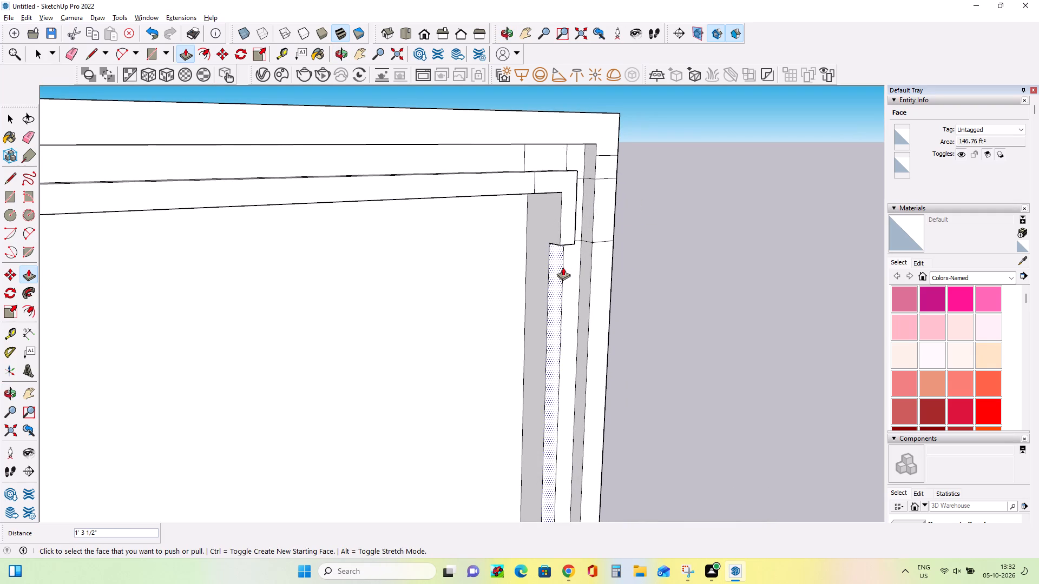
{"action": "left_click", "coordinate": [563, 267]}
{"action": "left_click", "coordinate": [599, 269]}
Push the side faces of the vertical groove's outer wall, including both short corner segments, outward 3 3/8".
{"action": "middle_click_drag", "start_coordinate": [614, 306], "coordinate": [584, 324]}
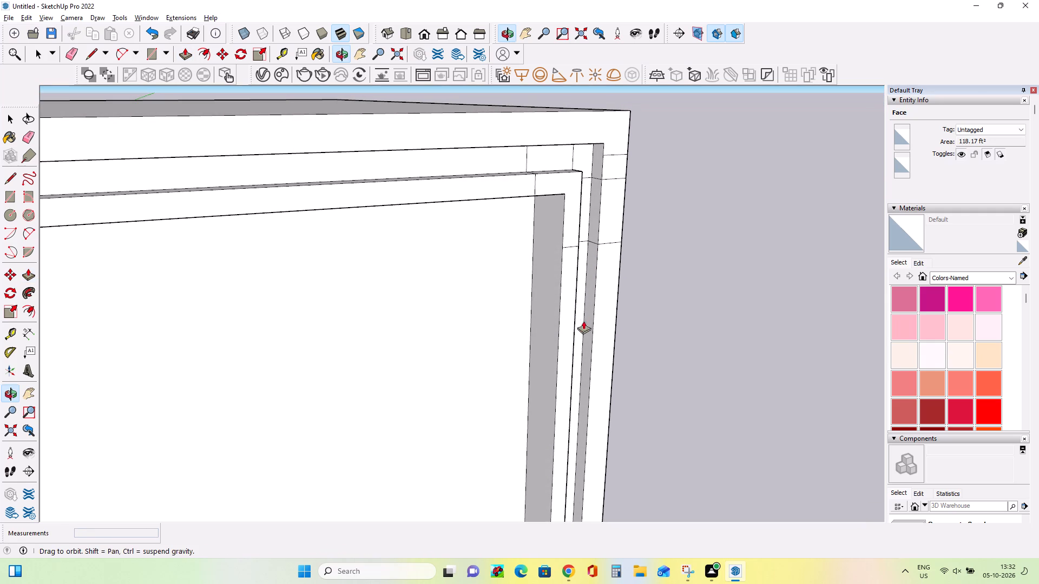
{"action": "left_click", "coordinate": [595, 318]}
{"action": "scroll", "coordinate": [588, 293], "scroll_direction": "up", "scroll_amount": 6}
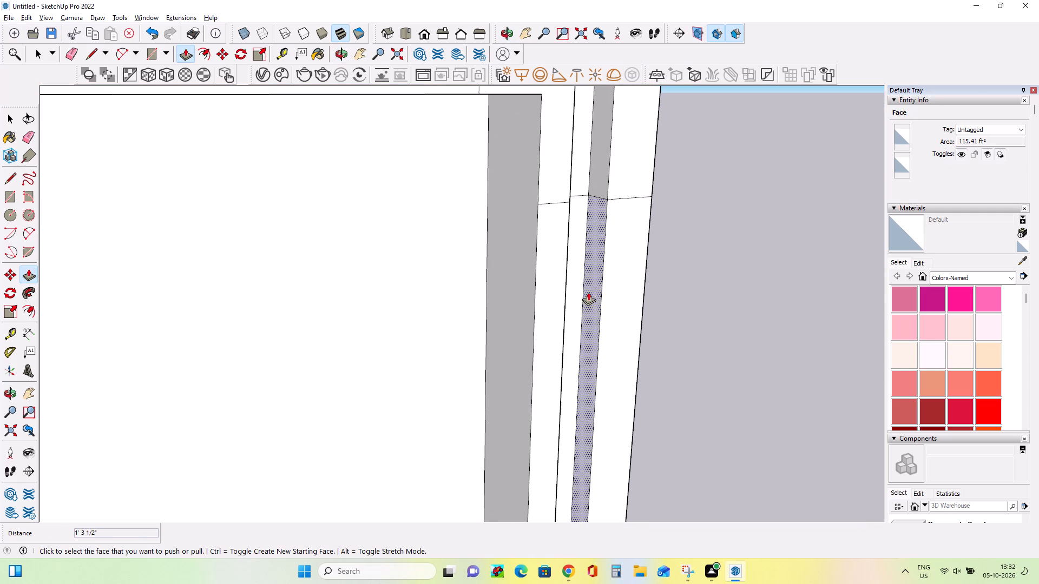
{"action": "left_click", "coordinate": [593, 291]}
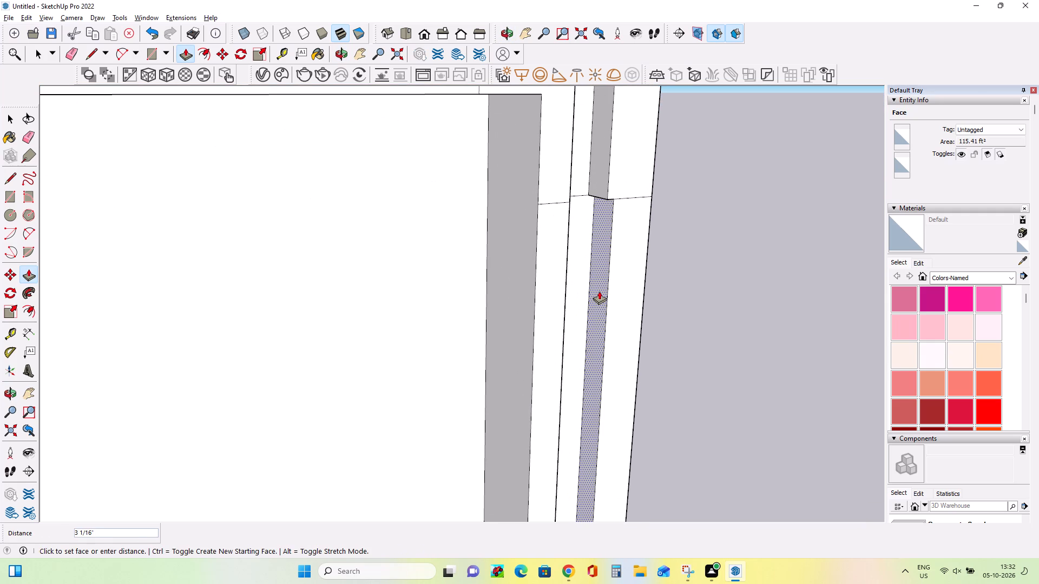
{"action": "left_click", "coordinate": [599, 291]}
{"action": "left_click", "coordinate": [601, 177]}
{"action": "left_click", "coordinate": [613, 177]}
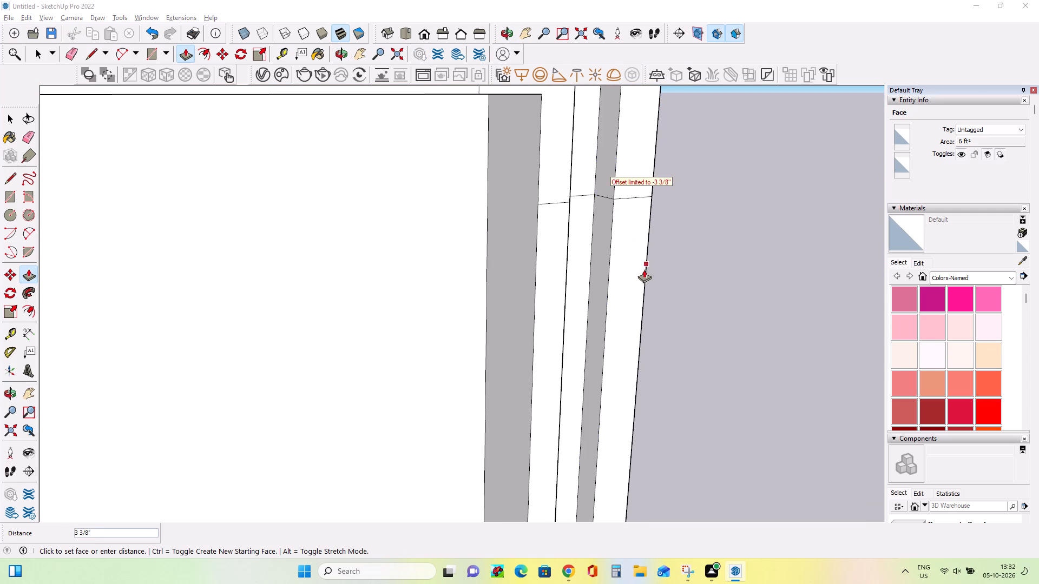
{"action": "middle_click_drag", "start_coordinate": [644, 270], "coordinate": [555, 276]}
{"action": "scroll", "coordinate": [556, 276], "scroll_direction": "down", "scroll_amount": 8}
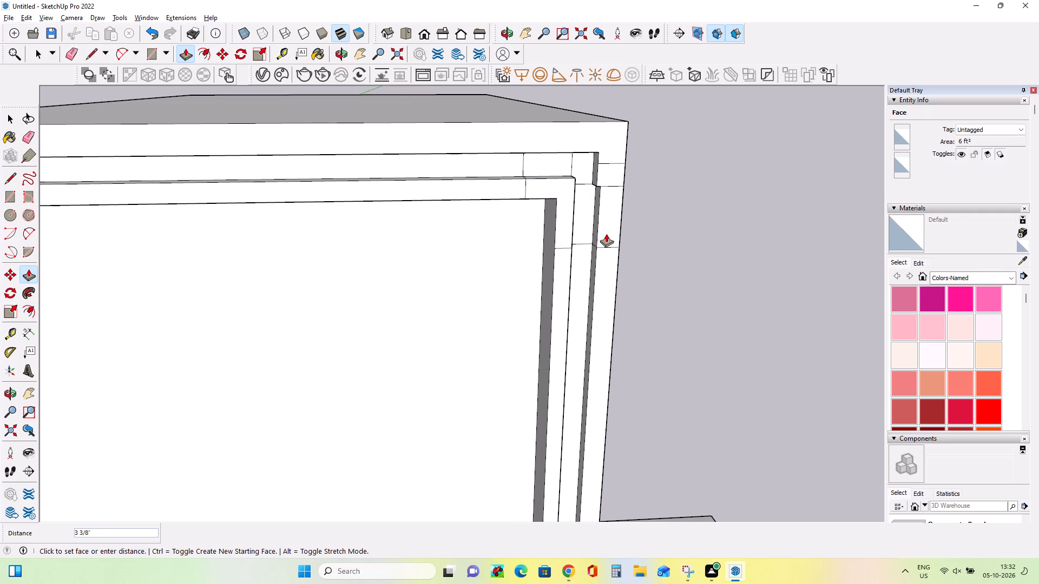
{"action": "left_click", "coordinate": [606, 234]}
{"action": "middle_click_drag", "start_coordinate": [659, 245], "coordinate": [600, 275]}
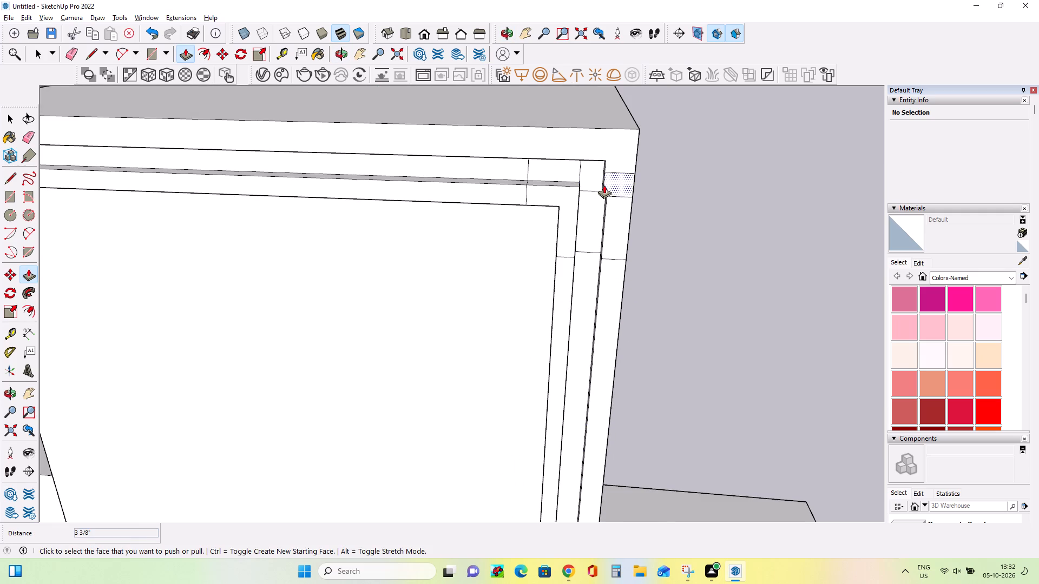
{"action": "scroll", "coordinate": [604, 189], "scroll_direction": "up", "scroll_amount": 8}
{"action": "middle_click_drag", "start_coordinate": [596, 208], "coordinate": [678, 200]}
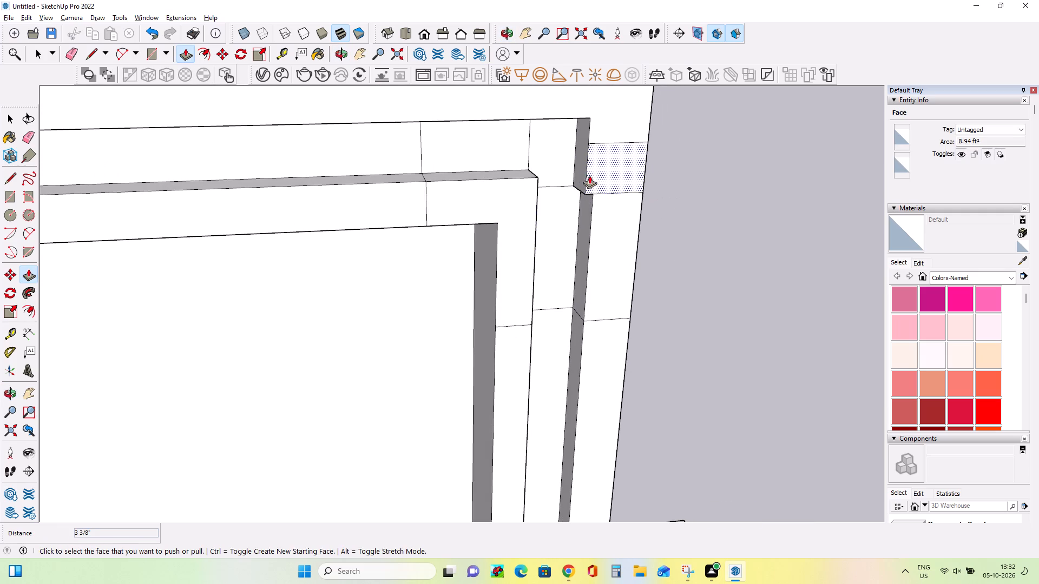
{"action": "left_click", "coordinate": [579, 175]}
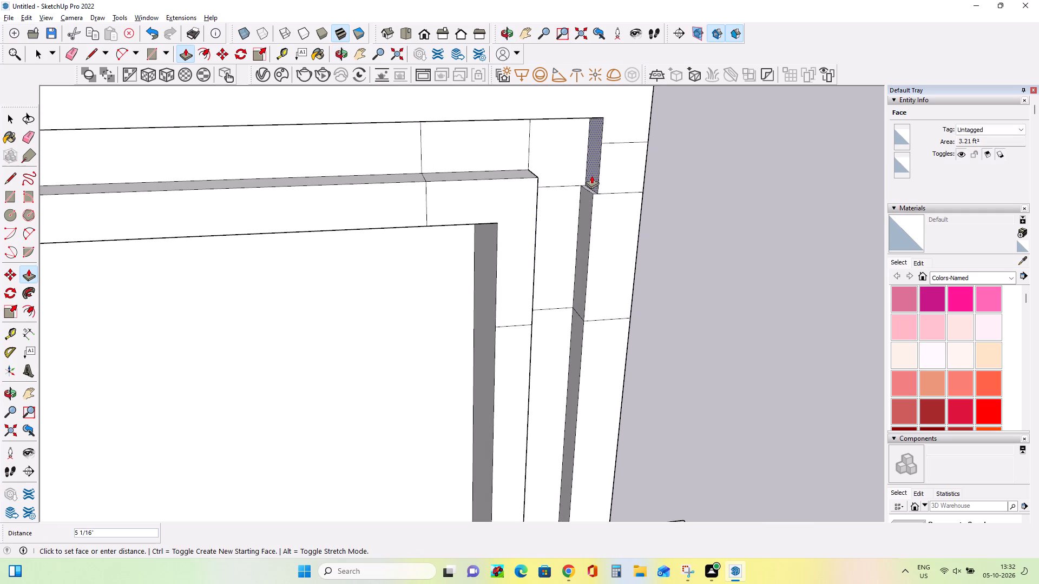
{"action": "left_click", "coordinate": [586, 200]}
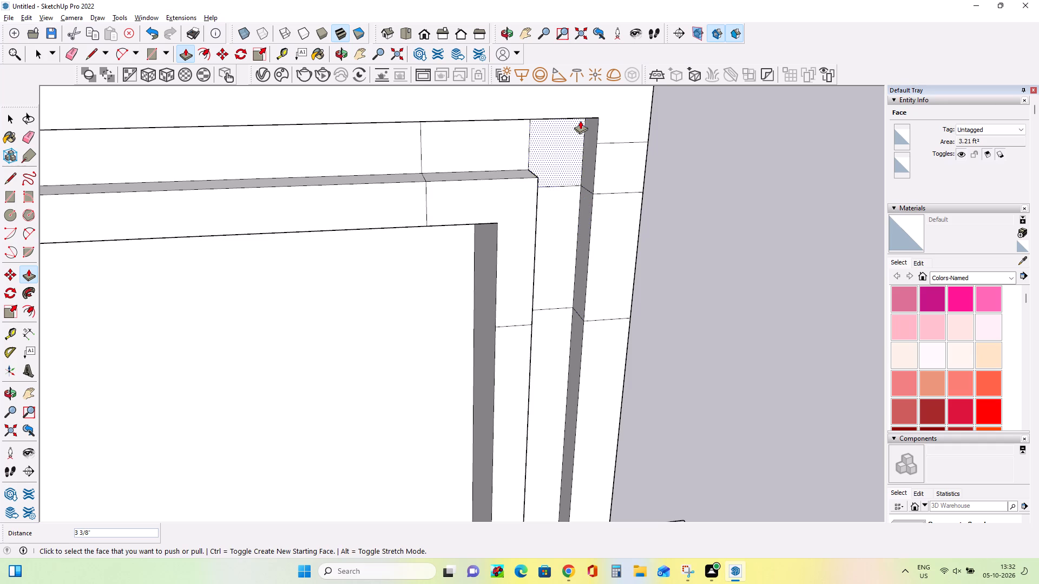
Push the underside of the outer horizontal band up 4 3/8", bringing its two short corner segments flush with the long one.
{"action": "scroll", "coordinate": [530, 188], "scroll_direction": "down", "scroll_amount": 11}
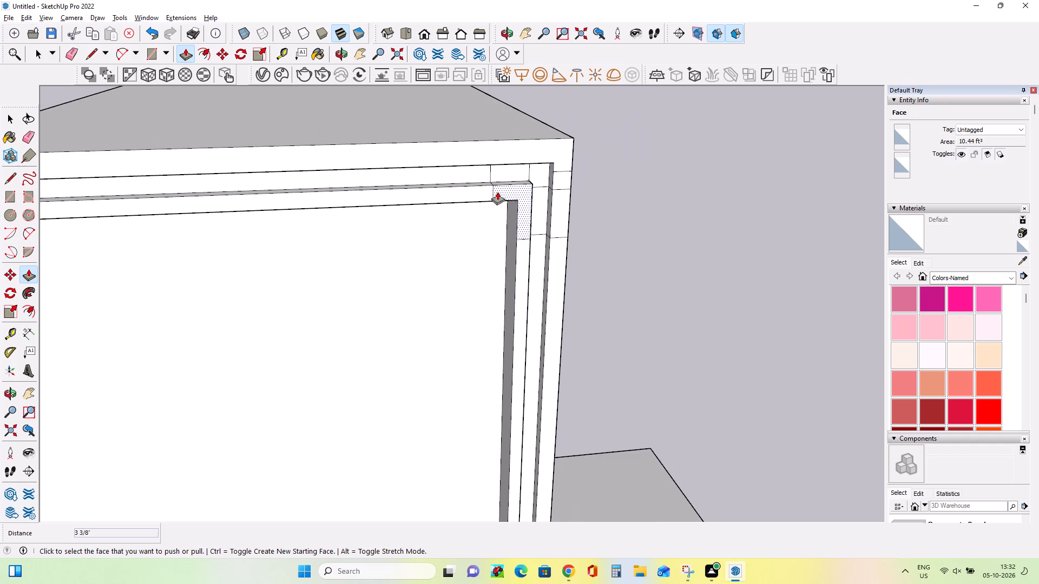
{"action": "middle_click_drag", "start_coordinate": [374, 177], "coordinate": [397, 79]}
{"action": "middle_click", "coordinate": [398, 79]}
{"action": "scroll", "coordinate": [401, 137], "scroll_direction": "up", "scroll_amount": 4}
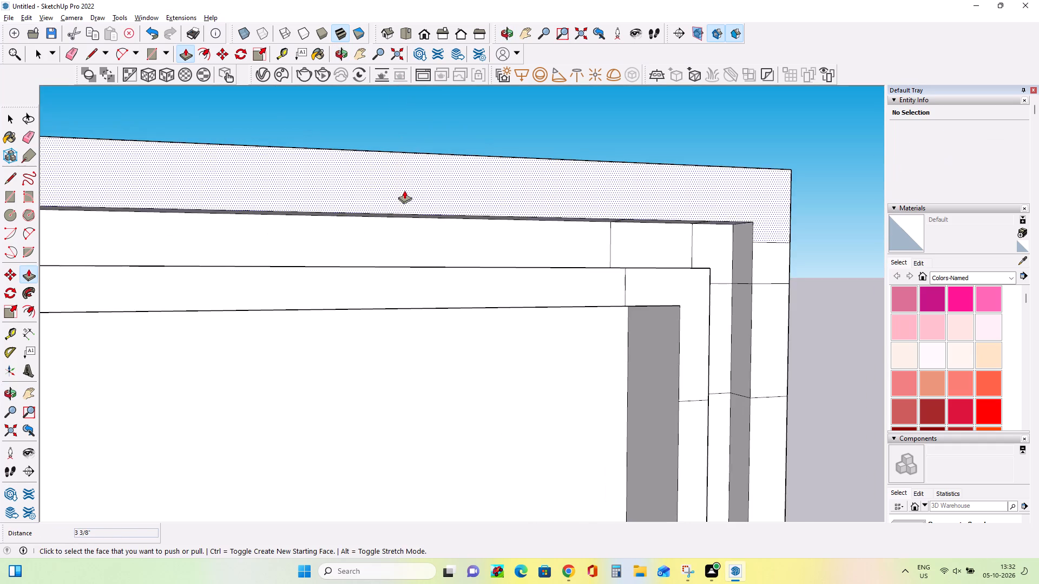
{"action": "middle_click_drag", "start_coordinate": [404, 190], "coordinate": [406, 119]}
{"action": "left_click", "coordinate": [427, 201]}
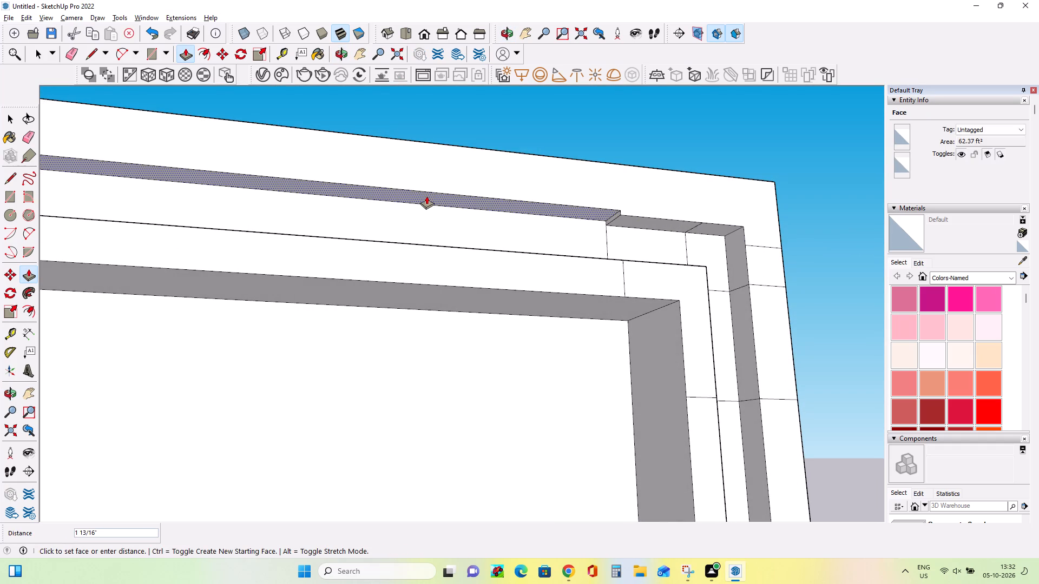
{"action": "left_click", "coordinate": [427, 191]}
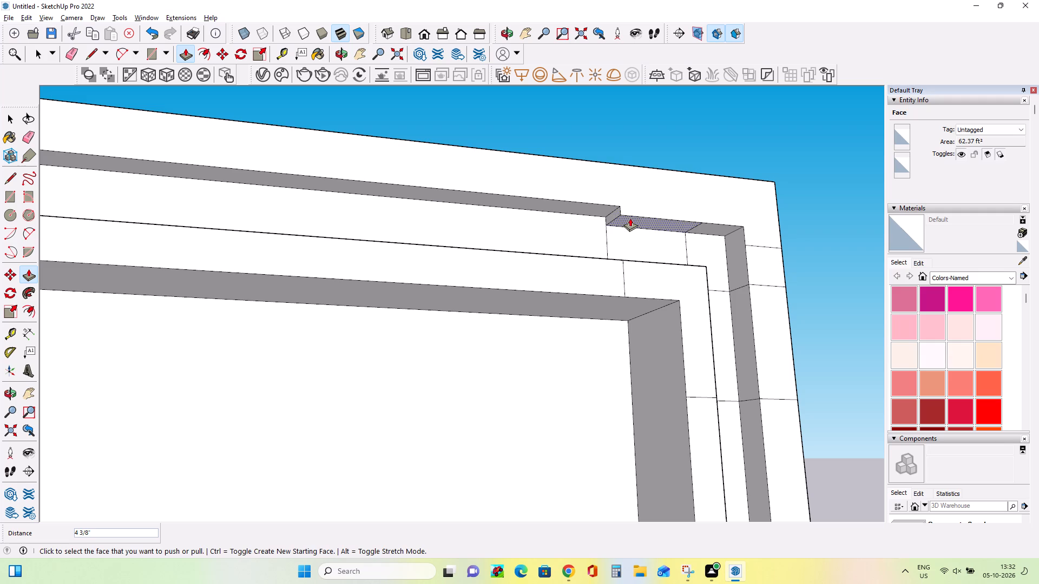
{"action": "left_click", "coordinate": [630, 218]}
{"action": "left_click", "coordinate": [597, 210]}
{"action": "left_click", "coordinate": [706, 228]}
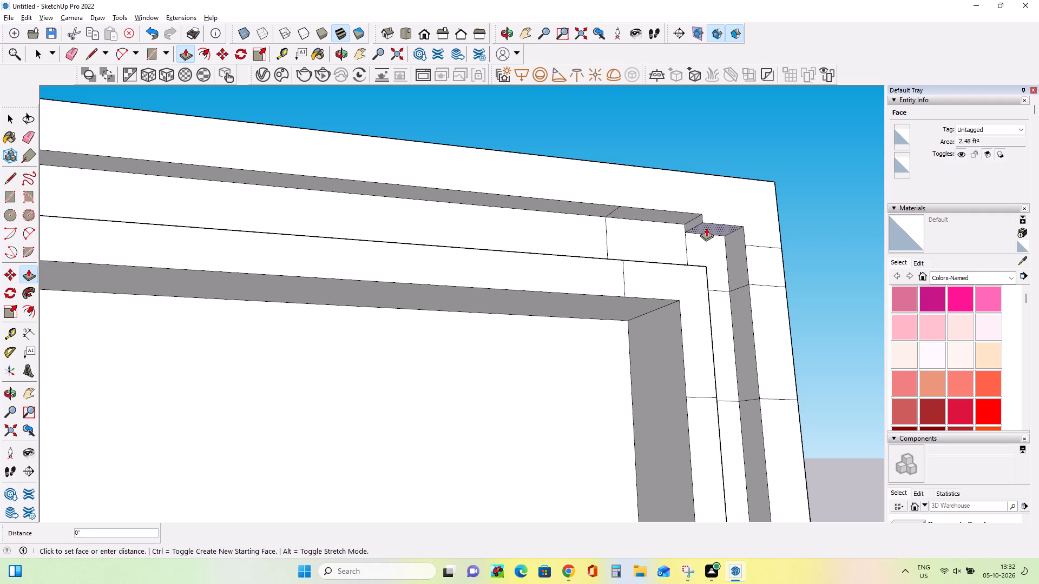
{"action": "left_click", "coordinate": [676, 220]}
Raise the top face of the inner horizontal band 6 7/16", with its corner segment flush with it.
{"action": "scroll", "coordinate": [586, 248], "scroll_direction": "down", "scroll_amount": 4}
{"action": "middle_click_drag", "start_coordinate": [586, 268], "coordinate": [520, 462]}
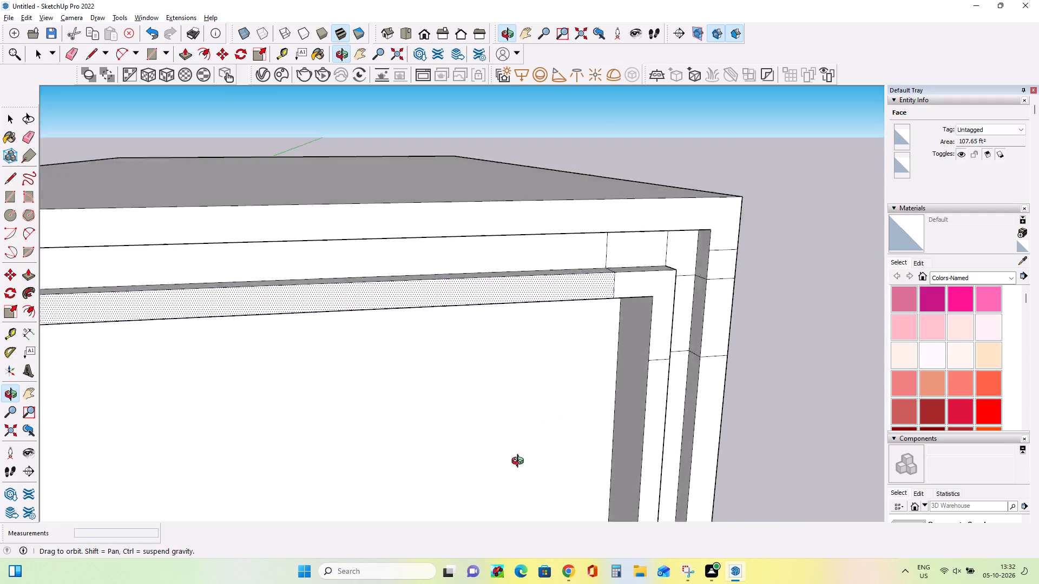
{"action": "middle_click_drag", "start_coordinate": [520, 462], "coordinate": [512, 475]}
{"action": "middle_click_drag", "start_coordinate": [475, 516], "coordinate": [443, 521]}
{"action": "left_click", "coordinate": [461, 296]}
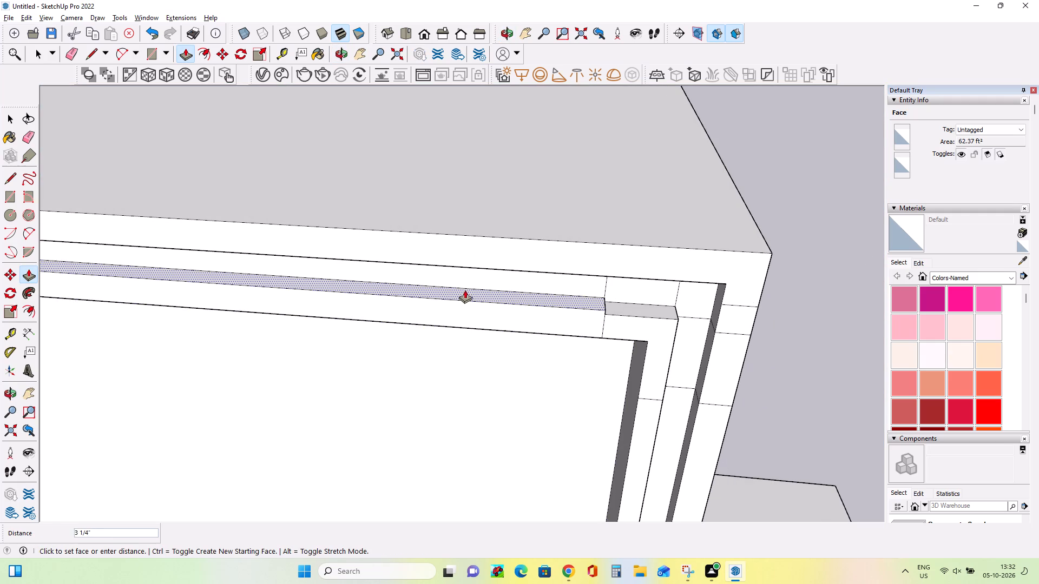
{"action": "left_click", "coordinate": [466, 287]}
{"action": "left_click", "coordinate": [643, 310]}
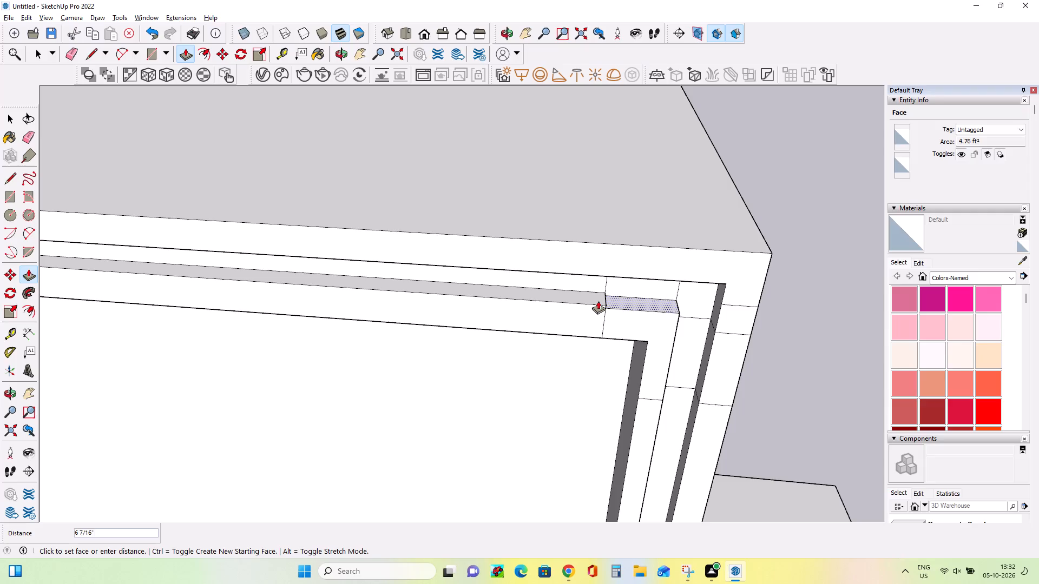
{"action": "left_click", "coordinate": [574, 300]}
Examine the reworked frame corner in the context of the whole elevation and the reference image.
{"action": "middle_click_drag", "start_coordinate": [700, 322], "coordinate": [687, 273]}
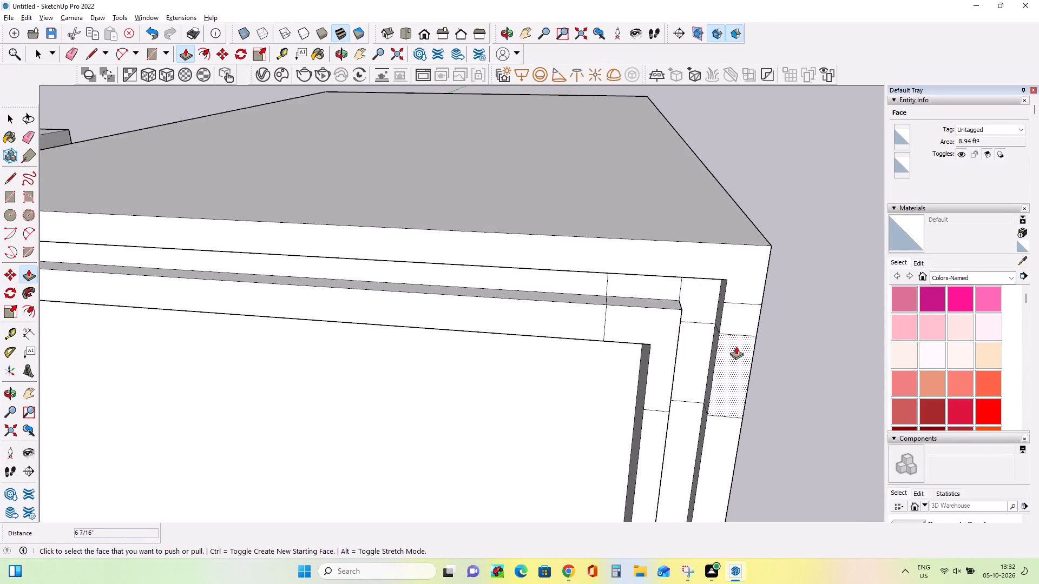
{"action": "scroll", "coordinate": [729, 344], "scroll_direction": "down", "scroll_amount": 14}
{"action": "scroll", "coordinate": [694, 360], "scroll_direction": "up", "scroll_amount": 1}
{"action": "middle_click_drag", "start_coordinate": [698, 350], "coordinate": [745, 236]}
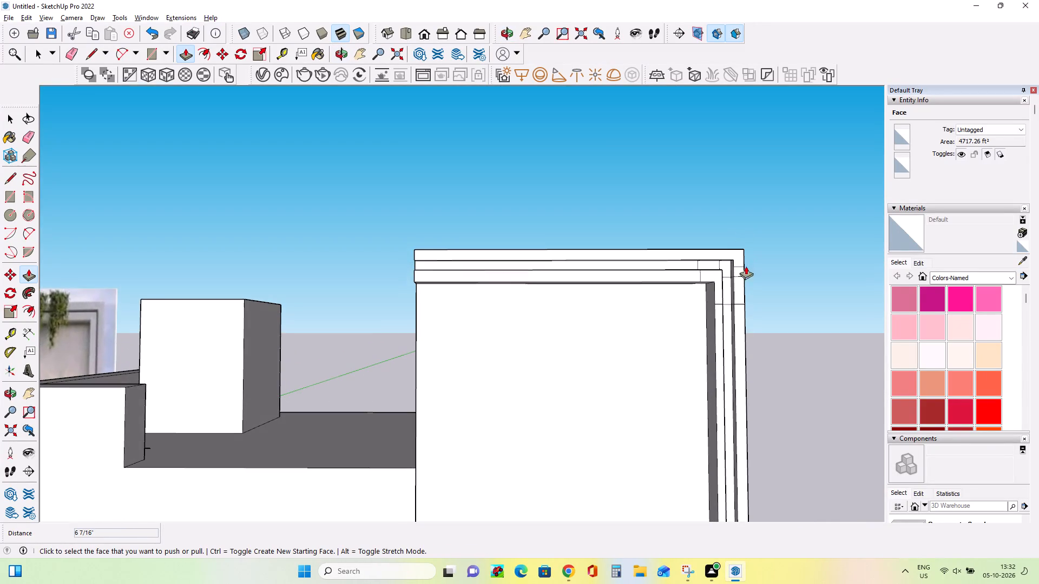
{"action": "scroll", "coordinate": [635, 304], "scroll_direction": "down", "scroll_amount": 4}
{"action": "scroll", "coordinate": [693, 306], "scroll_direction": "down", "scroll_amount": 7}
Erase the short leftover edges dividing the front faces of the stepped frame and groove around the upper corner.
{"action": "scroll", "coordinate": [706, 359], "scroll_direction": "up", "scroll_amount": 3}
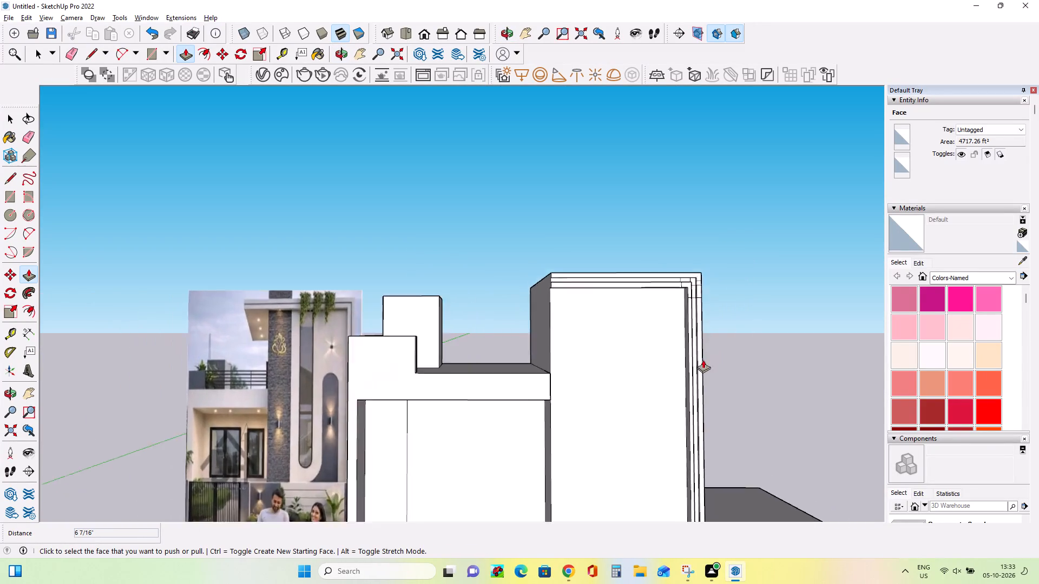
{"action": "scroll", "coordinate": [703, 360], "scroll_direction": "up", "scroll_amount": 7}
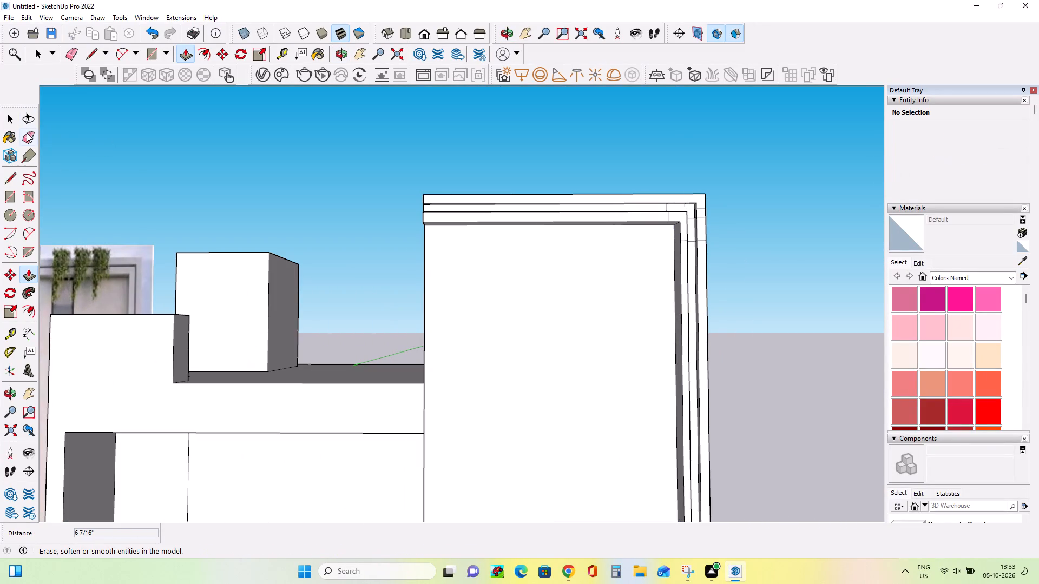
{"action": "left_click", "coordinate": [27, 132]}
{"action": "scroll", "coordinate": [667, 230], "scroll_direction": "up", "scroll_amount": 9}
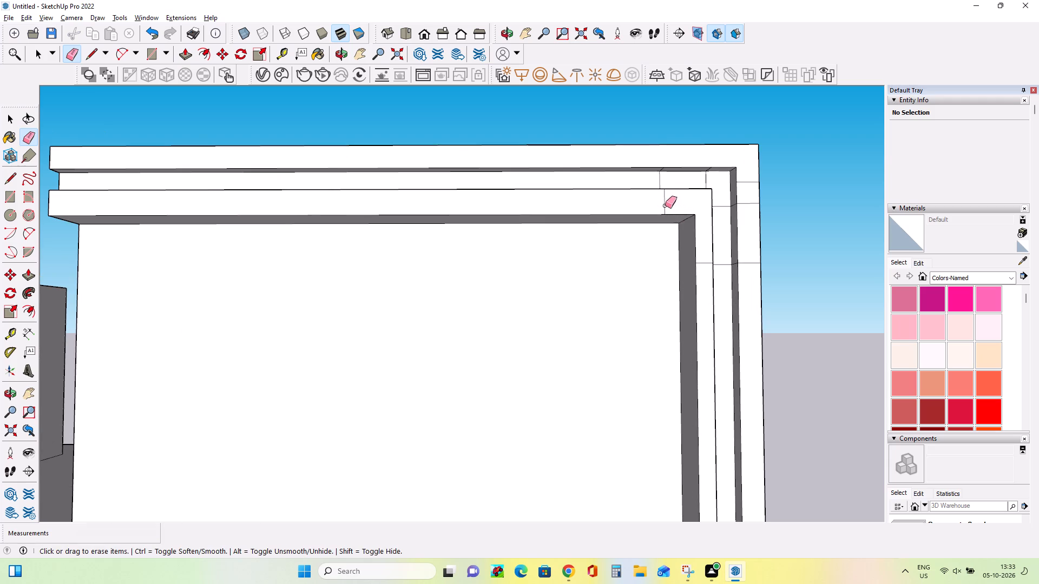
{"action": "left_click", "coordinate": [665, 205]}
{"action": "left_click", "coordinate": [661, 178]}
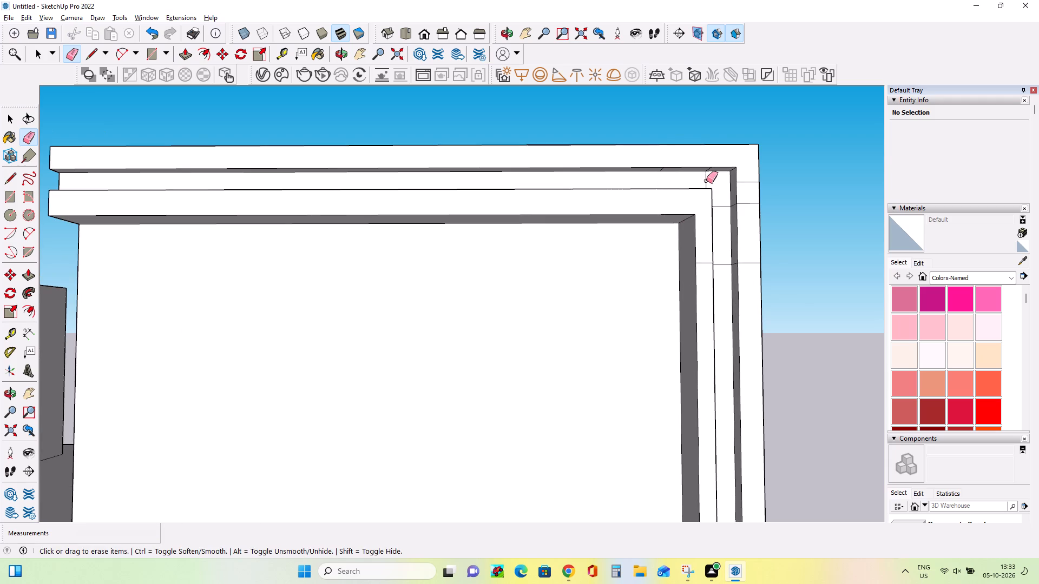
{"action": "left_click", "coordinate": [706, 181]}
{"action": "left_click", "coordinate": [721, 203]}
{"action": "left_click", "coordinate": [722, 207]}
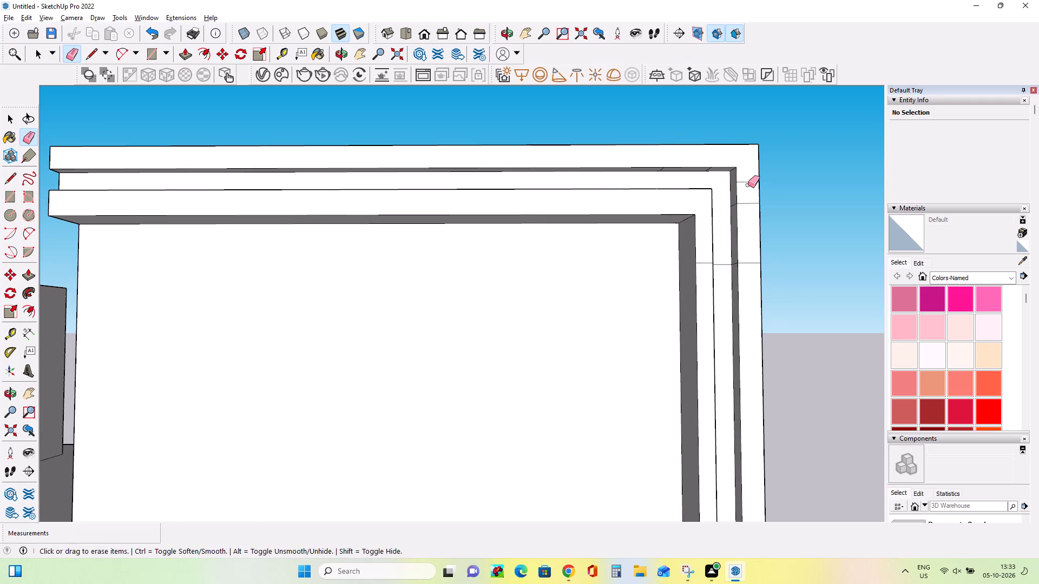
{"action": "left_click", "coordinate": [748, 181]}
{"action": "left_click", "coordinate": [751, 181]}
{"action": "left_click", "coordinate": [754, 202]}
{"action": "left_click", "coordinate": [745, 262]}
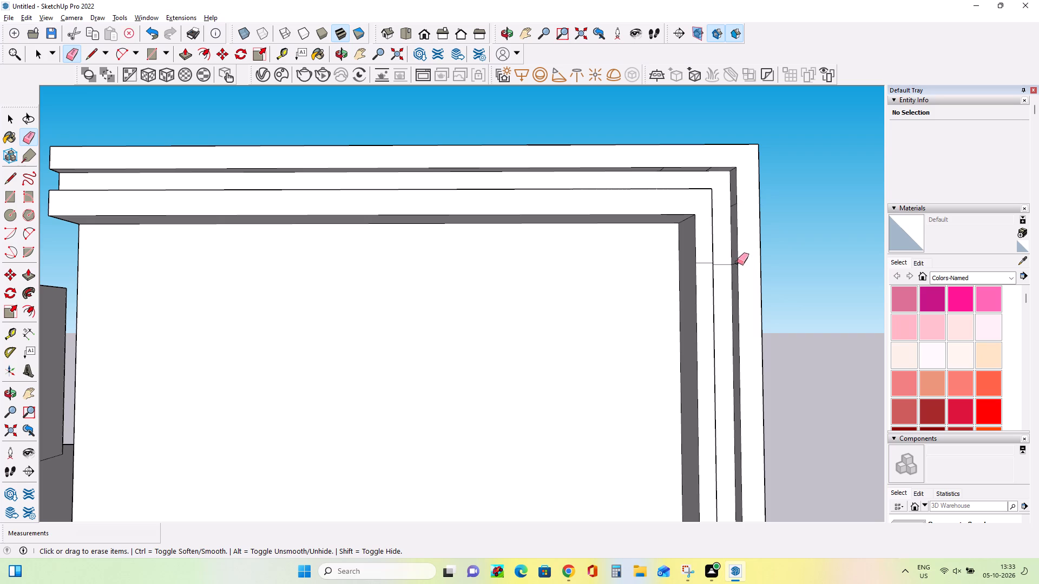
{"action": "left_click", "coordinate": [726, 263]}
{"action": "left_click", "coordinate": [703, 264]}
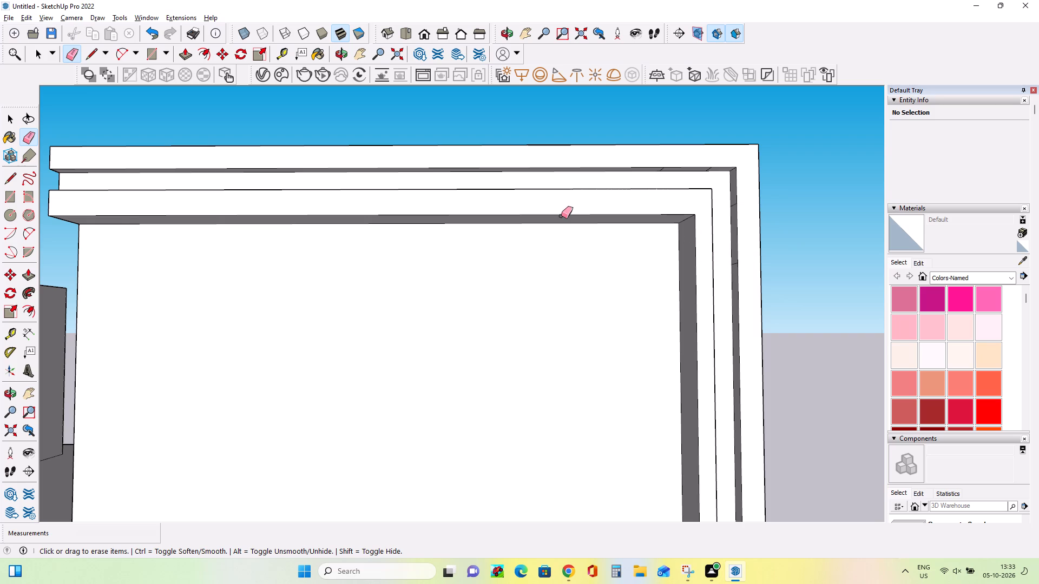
Examine the cleaned-up frame and overall massing against the reference image.
{"action": "scroll", "coordinate": [561, 218], "scroll_direction": "down", "scroll_amount": 9}
{"action": "scroll", "coordinate": [580, 266], "scroll_direction": "down", "scroll_amount": 3}
{"action": "scroll", "coordinate": [583, 280], "scroll_direction": "up", "scroll_amount": 1}
{"action": "scroll", "coordinate": [590, 304], "scroll_direction": "down", "scroll_amount": 13}
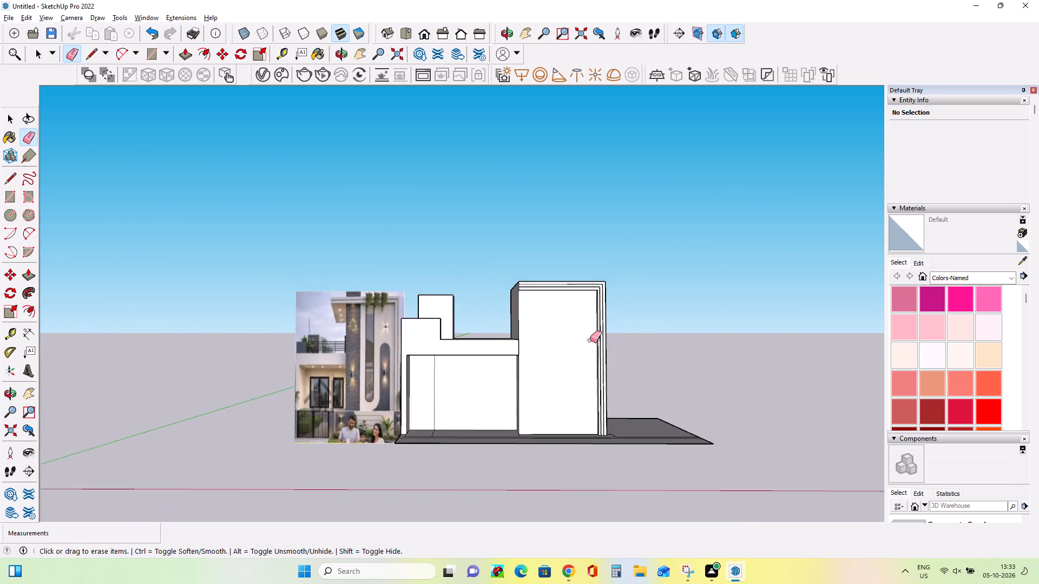
{"action": "scroll", "coordinate": [590, 340], "scroll_direction": "down", "scroll_amount": 2}
{"action": "scroll", "coordinate": [594, 380], "scroll_direction": "up", "scroll_amount": 10}
{"action": "middle_click_drag", "start_coordinate": [574, 314], "coordinate": [587, 371]}
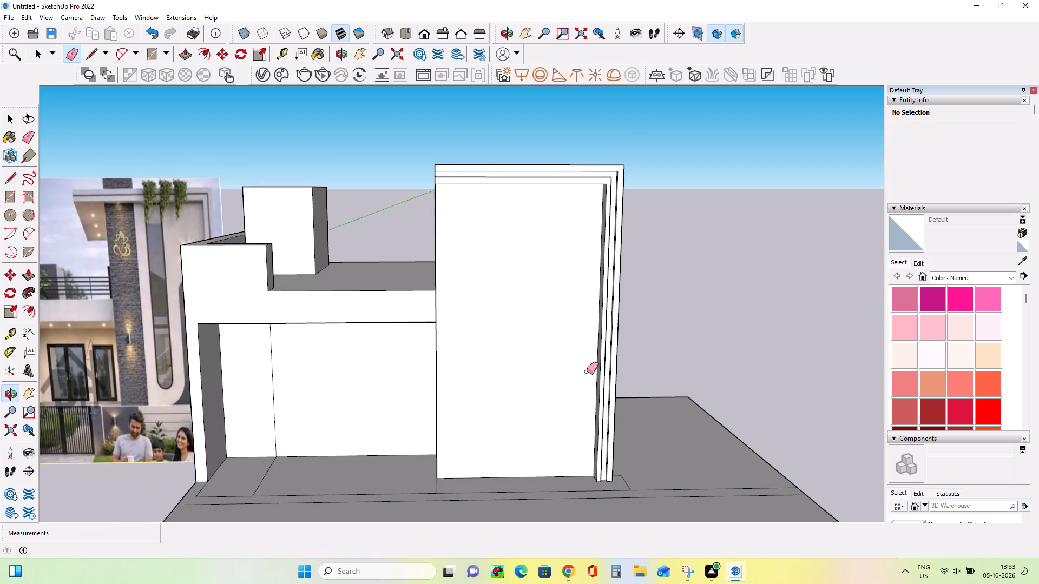
{"action": "scroll", "coordinate": [581, 368], "scroll_direction": "up", "scroll_amount": 1}
{"action": "scroll", "coordinate": [586, 348], "scroll_direction": "down", "scroll_amount": 3}
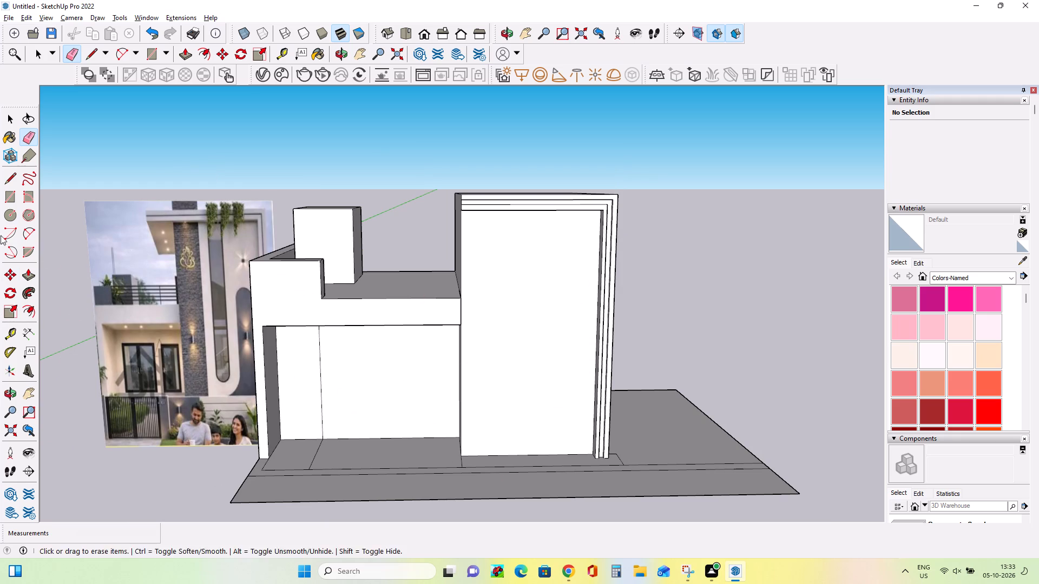
Draw a rectangle about 9' 4 5/8" by 53' 10 1/2" on the tall block's front panel, rising from its base beside the vertical frame.
{"action": "left_click", "coordinate": [11, 193]}
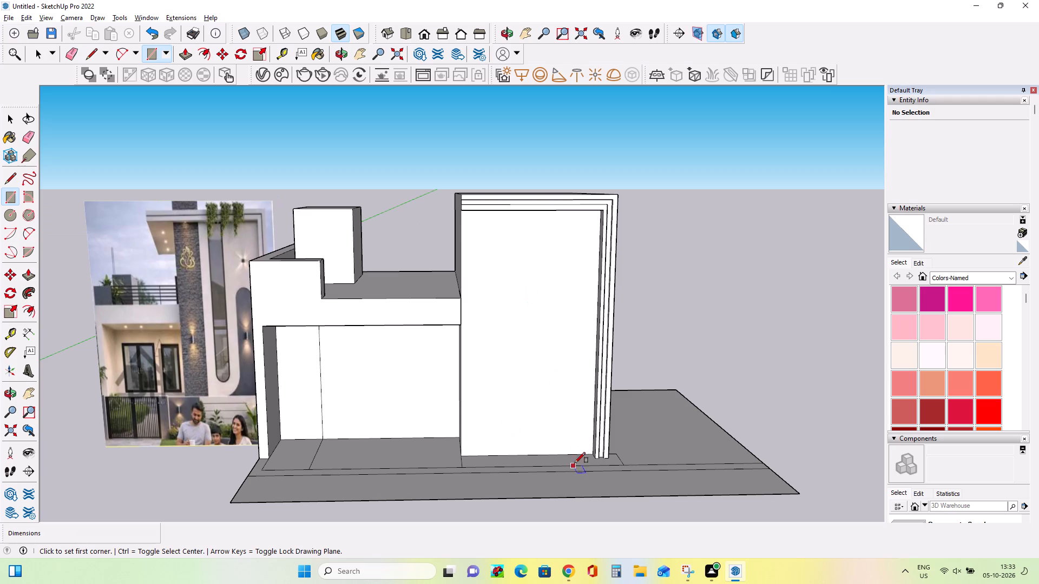
{"action": "middle_click_drag", "start_coordinate": [280, 455], "coordinate": [364, 454]}
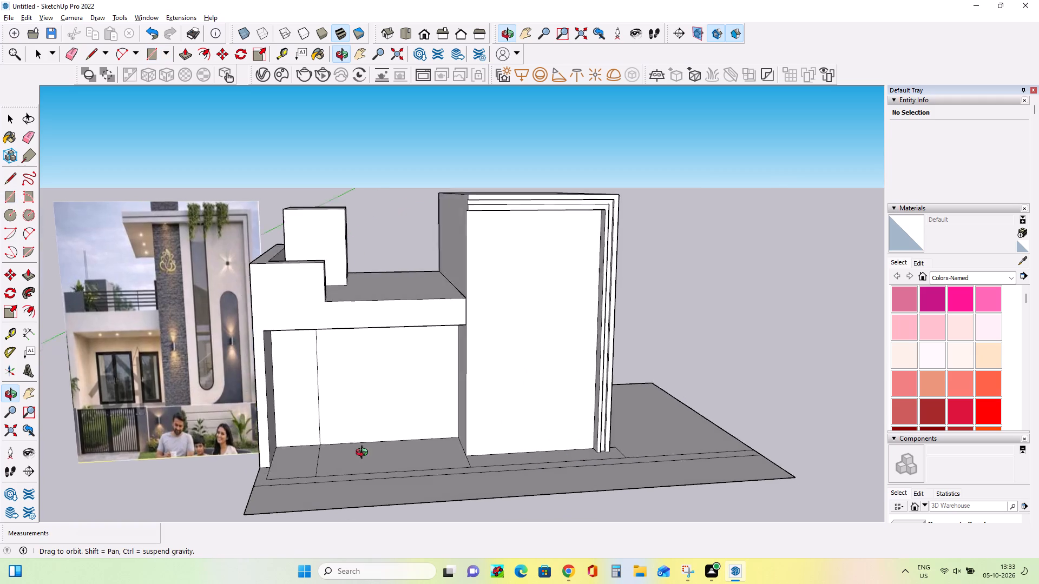
{"action": "middle_click_drag", "start_coordinate": [364, 454], "coordinate": [406, 440]}
{"action": "middle_click_drag", "start_coordinate": [381, 440], "coordinate": [234, 442]}
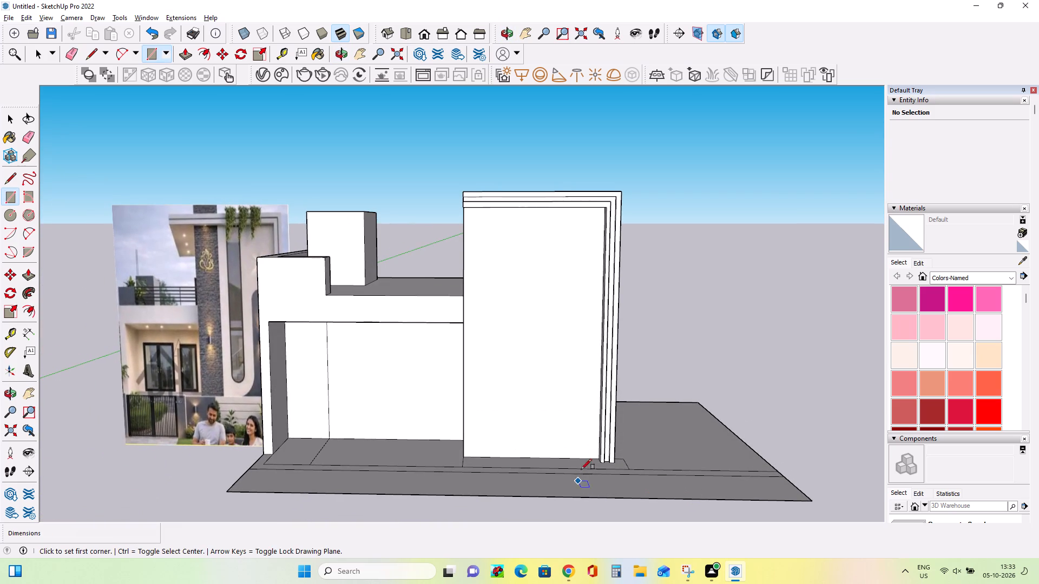
{"action": "left_click", "coordinate": [586, 456]}
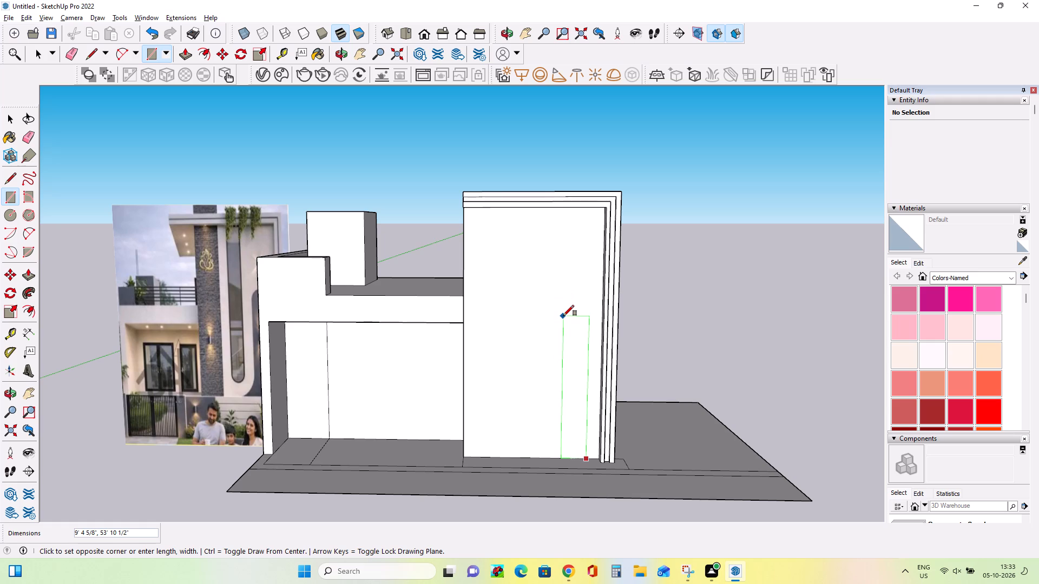
{"action": "left_click", "coordinate": [563, 316]}
{"action": "middle_click_drag", "start_coordinate": [538, 257], "coordinate": [567, 182]}
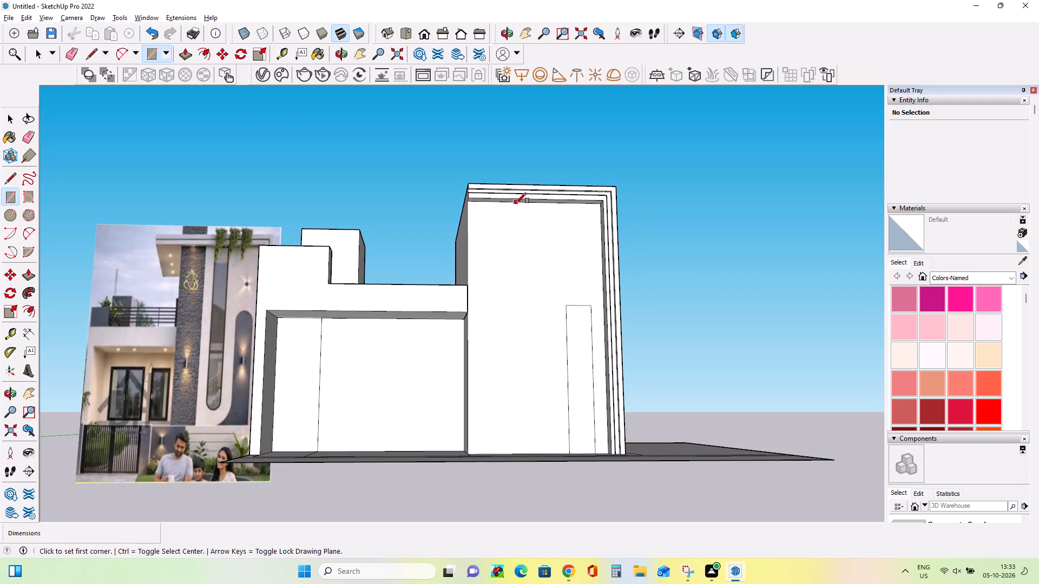
Draw a rectangle about 11' 10" by 58' on the tall block's front panel, hanging from its top edge.
{"action": "left_click", "coordinate": [516, 203]}
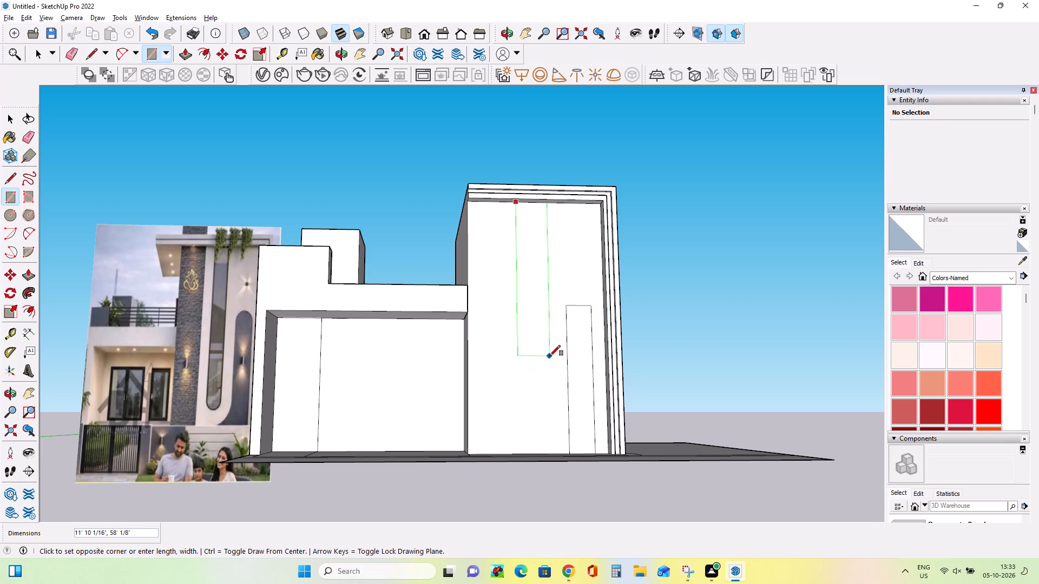
{"action": "left_click", "coordinate": [550, 356]}
Draw a circle with a radius of about 7' 9 11/16" at the hanging rectangle's lower end, touching its bottom edge.
{"action": "middle_click_drag", "start_coordinate": [594, 366], "coordinate": [603, 416]}
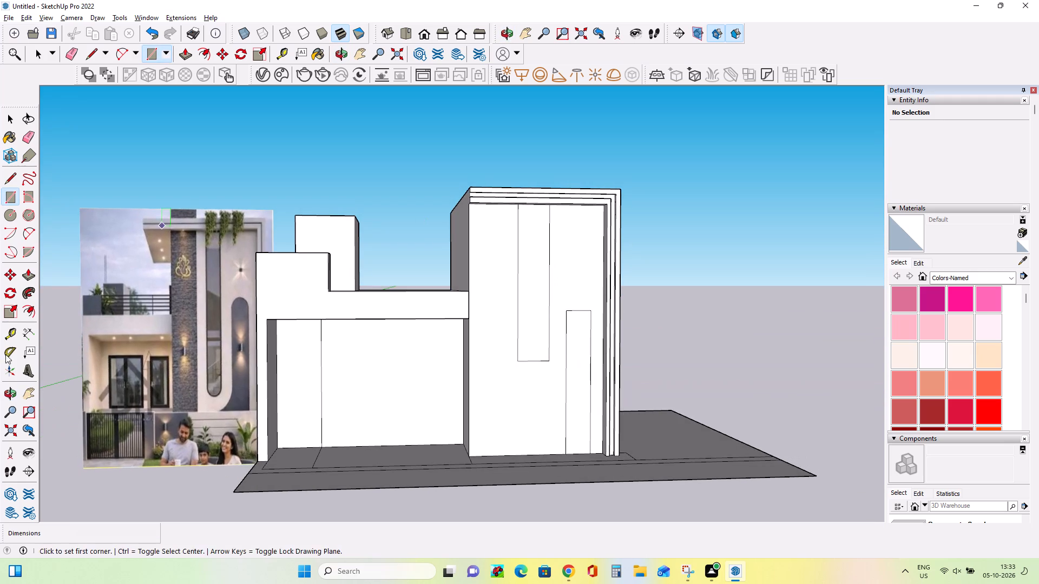
{"action": "left_click", "coordinate": [6, 216]}
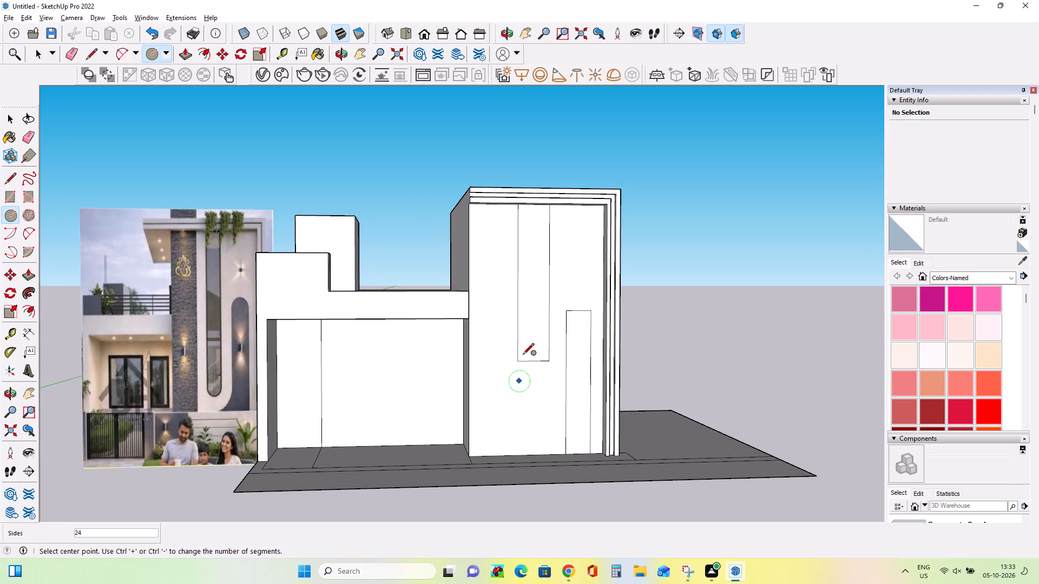
{"action": "left_click", "coordinate": [535, 340]}
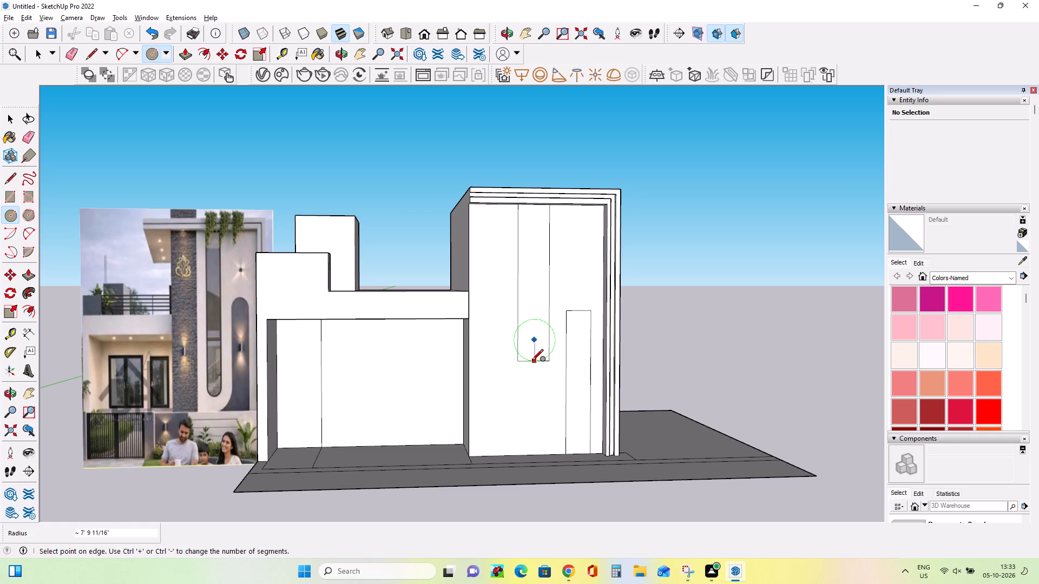
{"action": "left_click", "coordinate": [532, 361]}
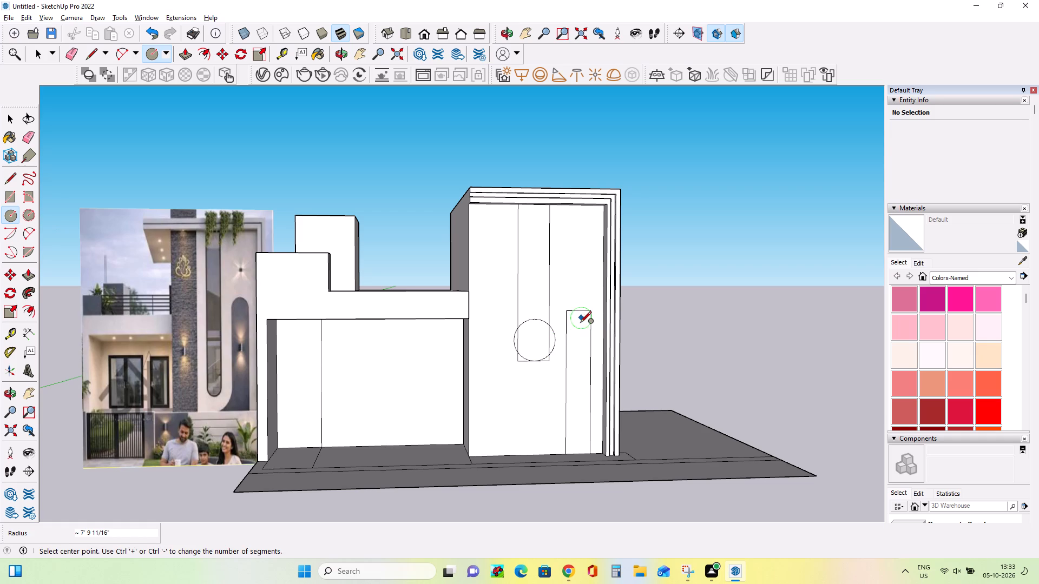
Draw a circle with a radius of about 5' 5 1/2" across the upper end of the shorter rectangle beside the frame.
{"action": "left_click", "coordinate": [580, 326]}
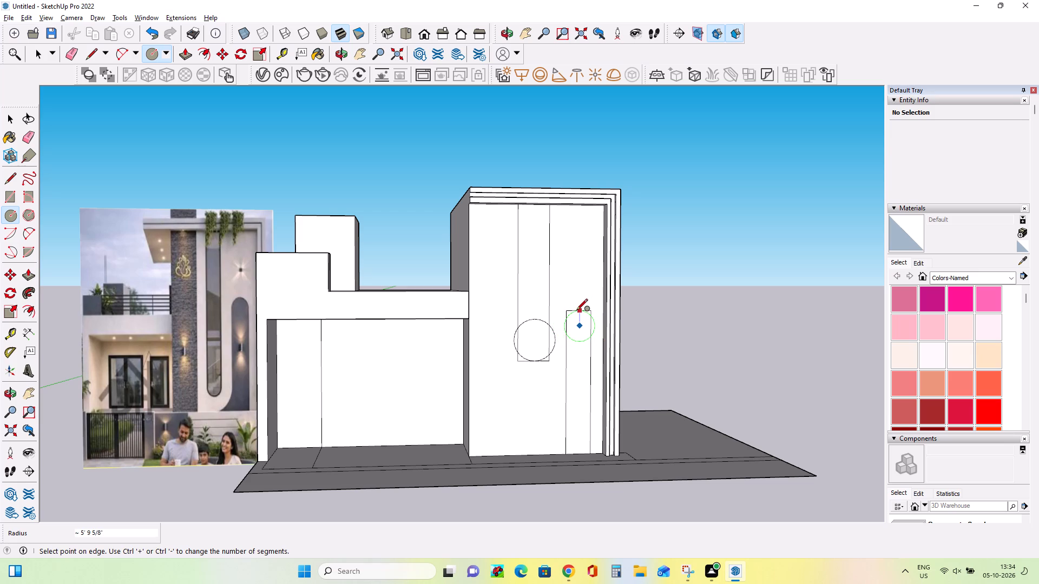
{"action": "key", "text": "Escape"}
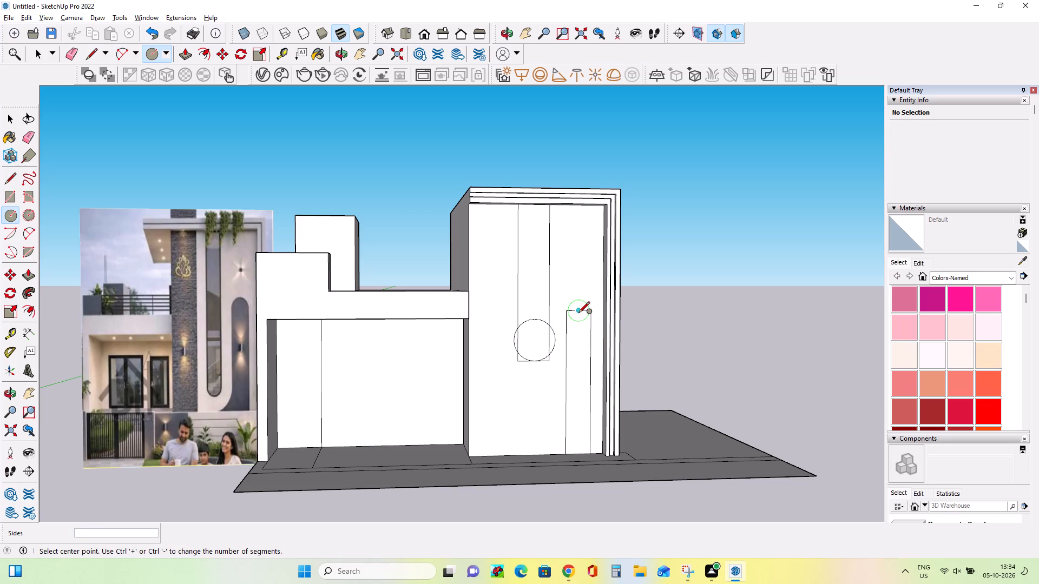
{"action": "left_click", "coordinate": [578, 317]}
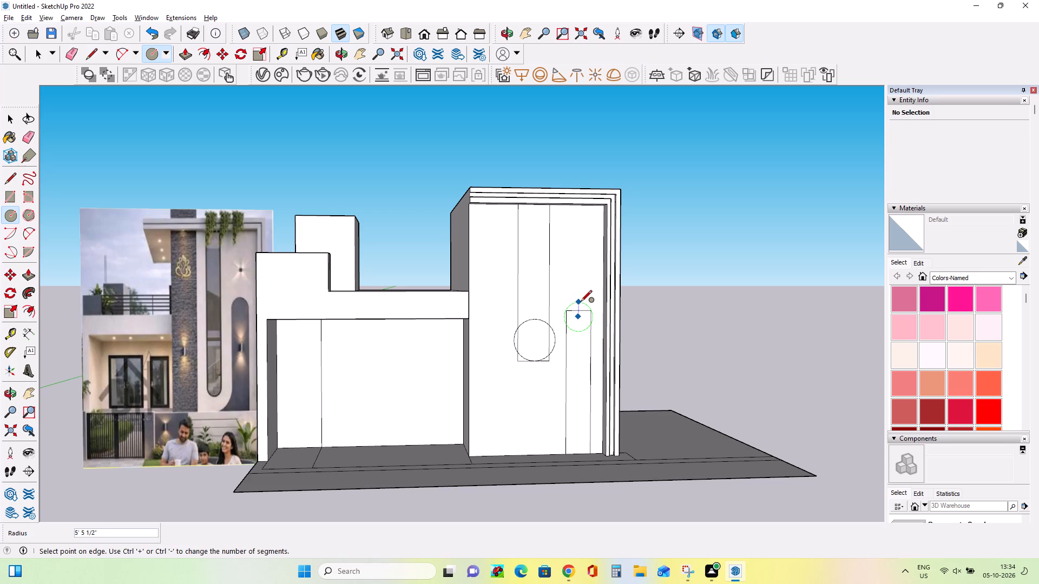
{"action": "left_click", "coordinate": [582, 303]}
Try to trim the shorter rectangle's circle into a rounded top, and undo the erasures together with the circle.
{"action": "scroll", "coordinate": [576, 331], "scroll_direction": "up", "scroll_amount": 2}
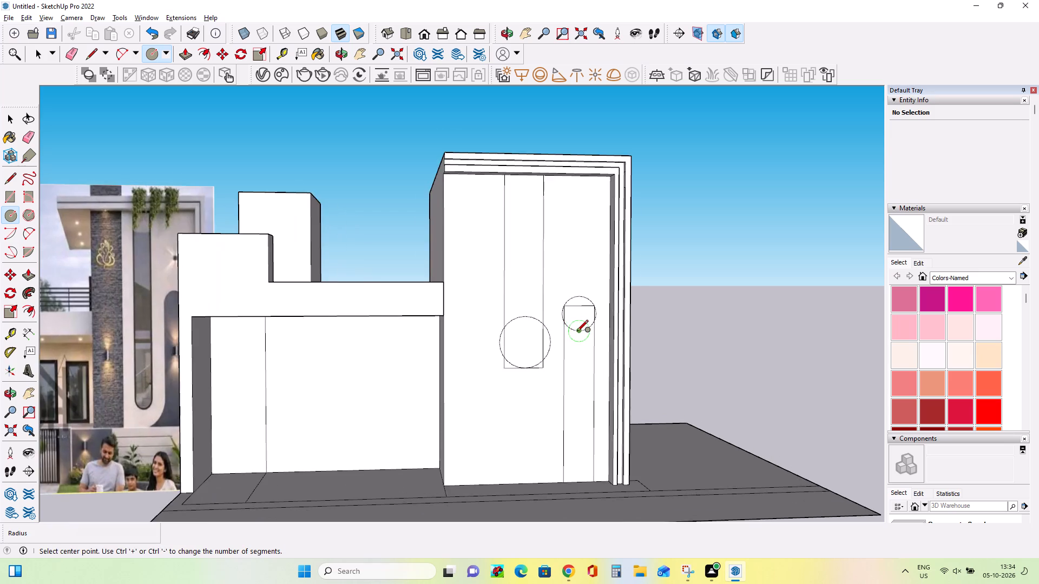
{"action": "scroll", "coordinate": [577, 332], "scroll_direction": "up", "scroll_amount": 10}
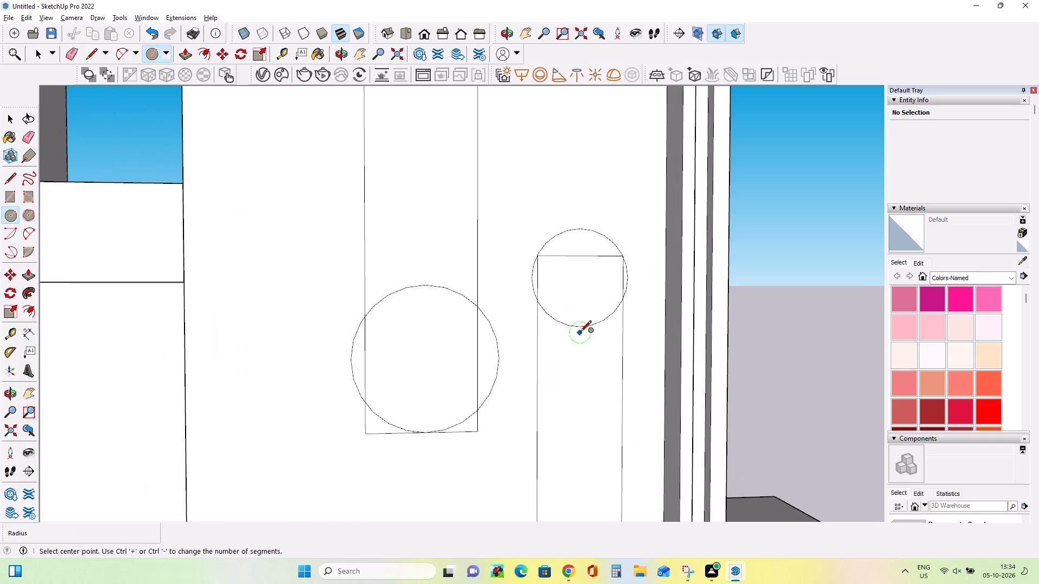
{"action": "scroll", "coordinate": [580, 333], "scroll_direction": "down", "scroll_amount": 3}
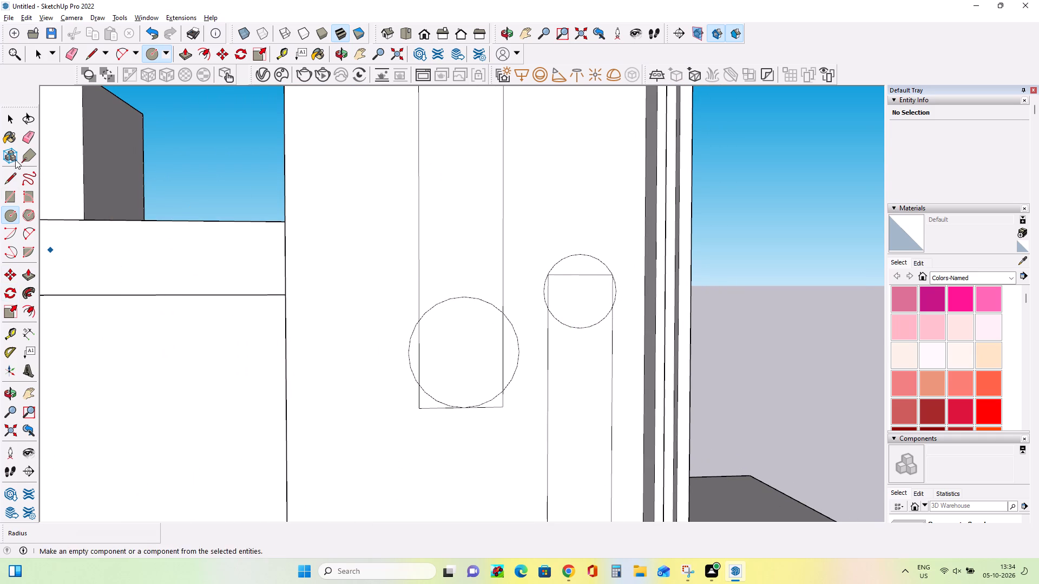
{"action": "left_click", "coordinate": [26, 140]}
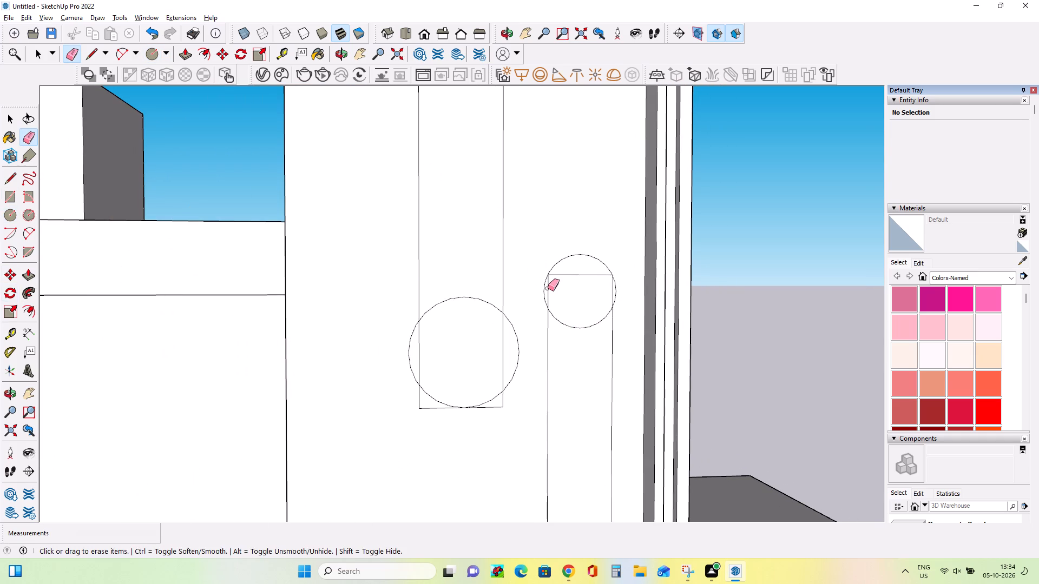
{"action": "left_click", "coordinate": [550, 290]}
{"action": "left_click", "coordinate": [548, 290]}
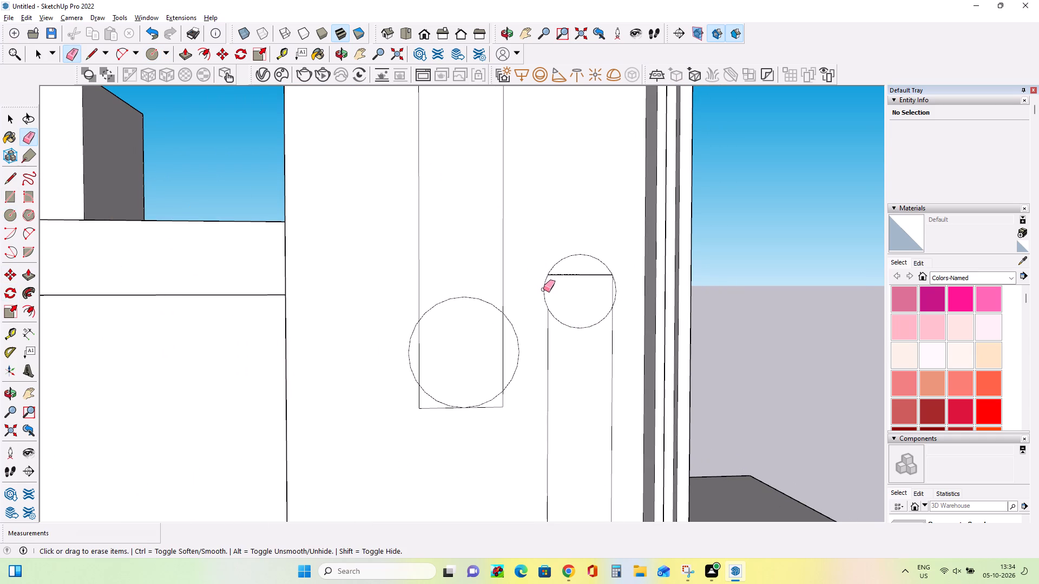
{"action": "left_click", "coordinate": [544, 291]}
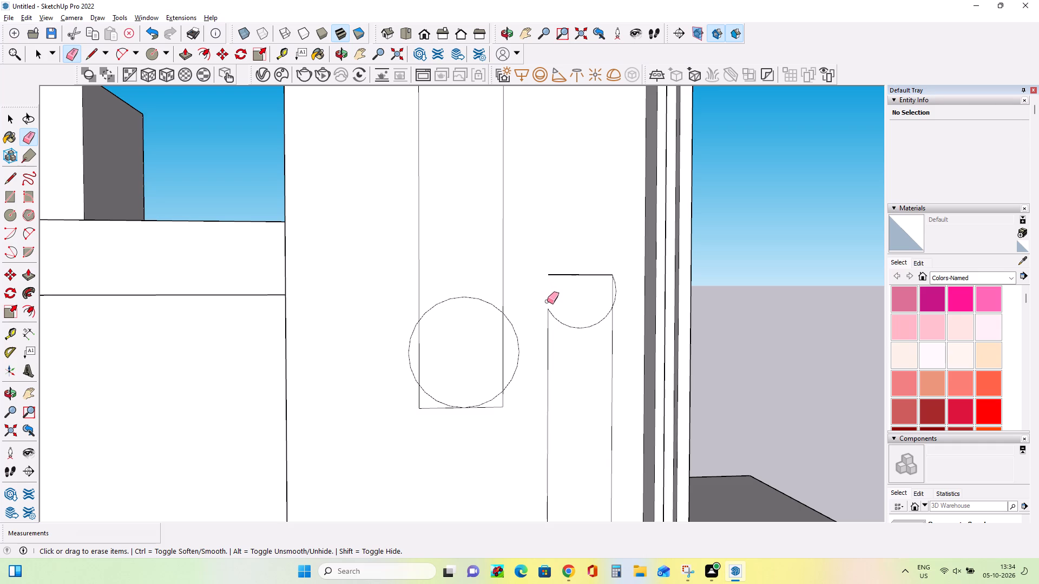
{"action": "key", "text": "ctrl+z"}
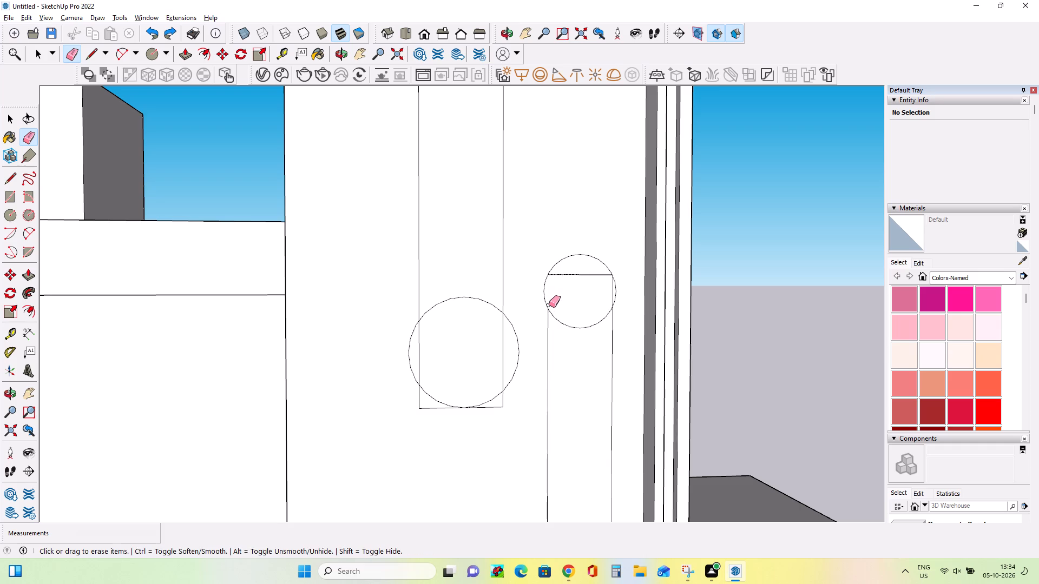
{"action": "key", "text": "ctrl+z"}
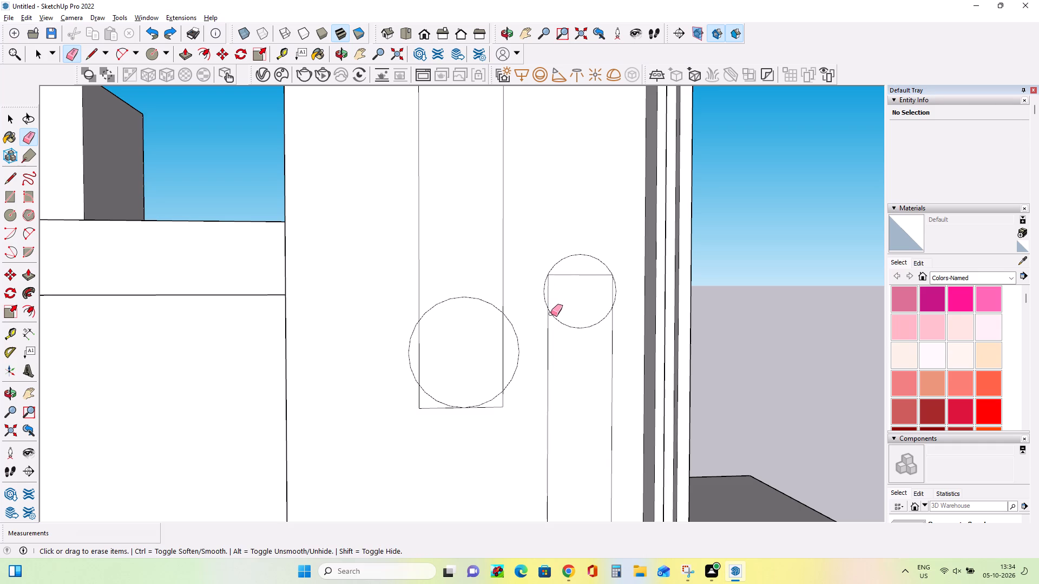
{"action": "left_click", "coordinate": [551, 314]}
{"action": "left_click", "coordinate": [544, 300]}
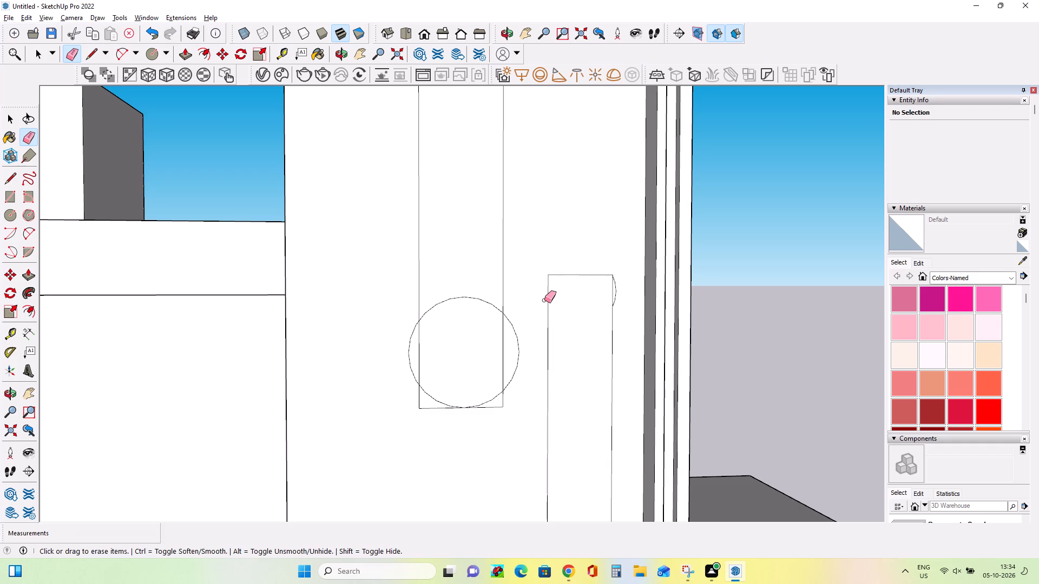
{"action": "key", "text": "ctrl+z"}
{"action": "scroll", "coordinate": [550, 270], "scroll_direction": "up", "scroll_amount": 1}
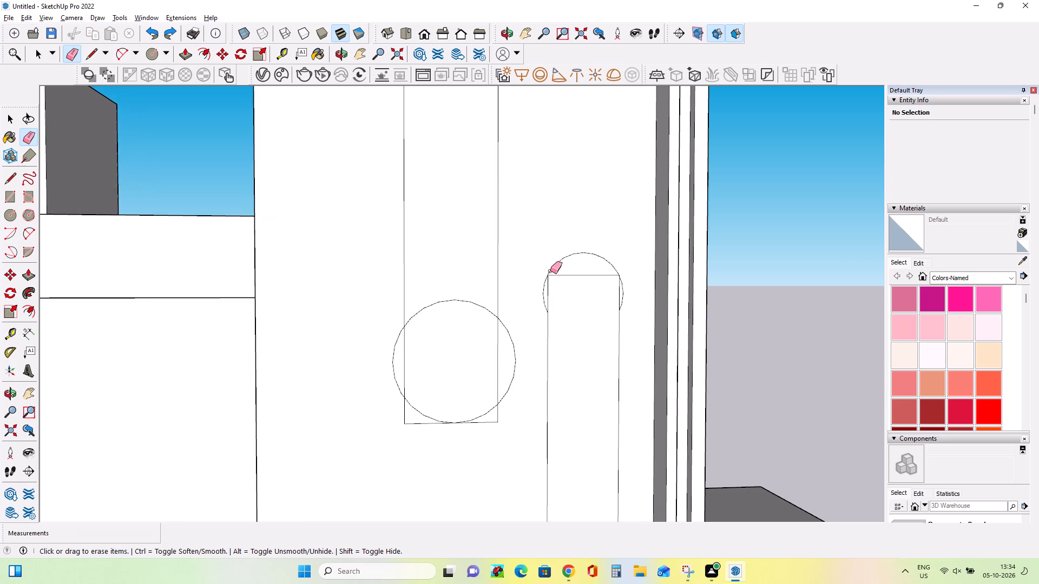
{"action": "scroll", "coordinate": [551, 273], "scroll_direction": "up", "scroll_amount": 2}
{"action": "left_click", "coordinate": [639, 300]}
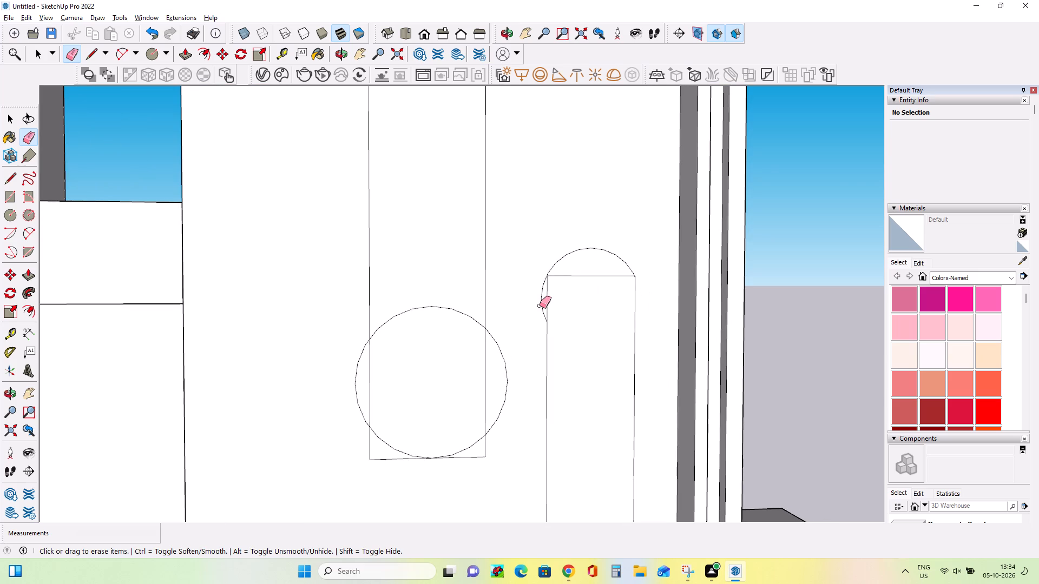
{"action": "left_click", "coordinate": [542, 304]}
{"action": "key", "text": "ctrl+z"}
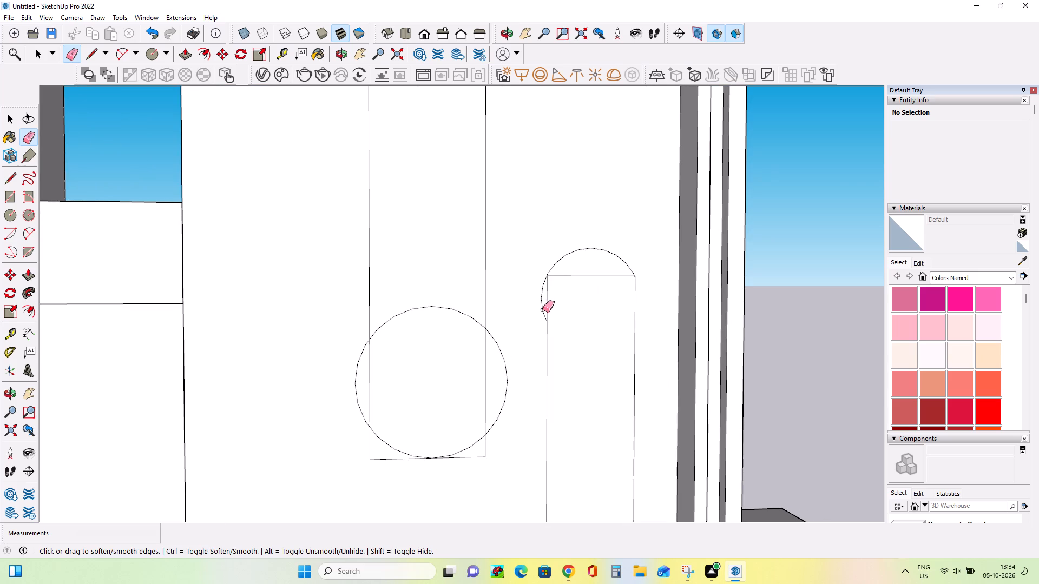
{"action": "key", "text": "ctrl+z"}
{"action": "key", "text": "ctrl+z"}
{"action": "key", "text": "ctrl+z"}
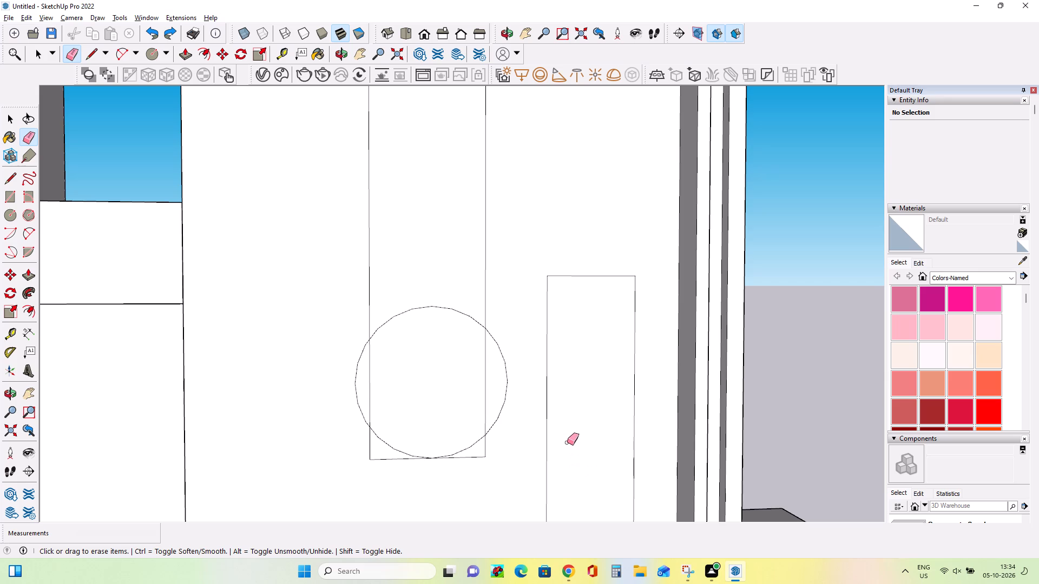
Erase the excess circle arcs and the rectangle's bottom corner edges, leaving the hanging strip with a rounded lower end.
{"action": "left_click", "coordinate": [508, 387]}
{"action": "left_click", "coordinate": [485, 445]}
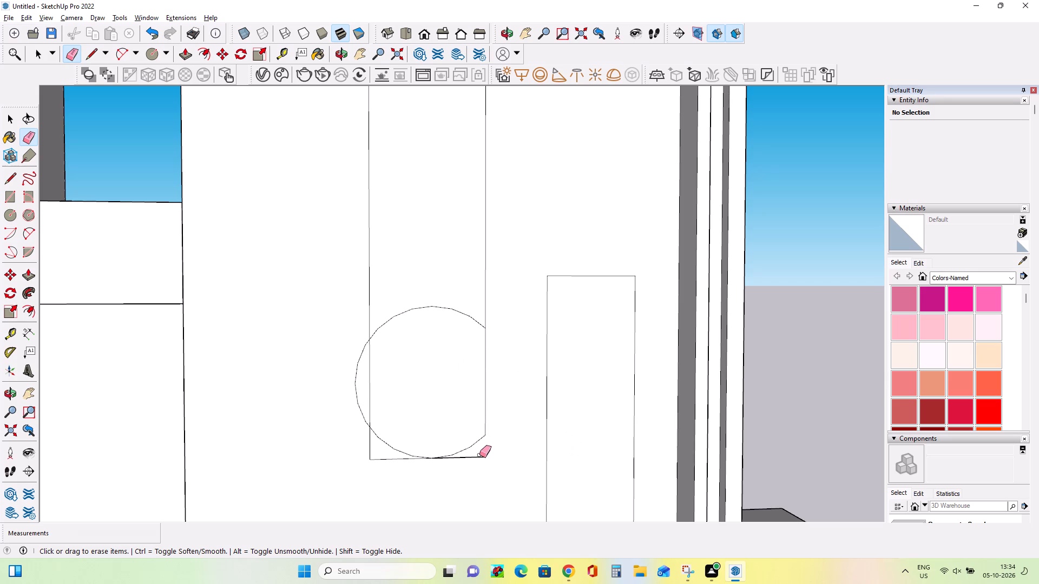
{"action": "left_click", "coordinate": [479, 455]}
{"action": "left_click", "coordinate": [468, 459]}
{"action": "left_click", "coordinate": [481, 459]}
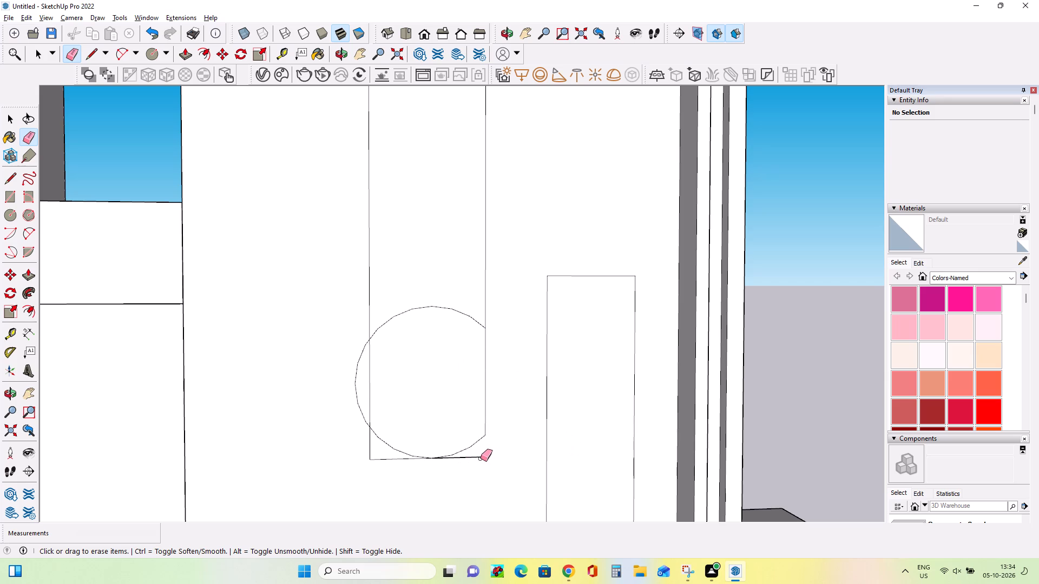
{"action": "left_click", "coordinate": [483, 457]}
{"action": "left_click", "coordinate": [400, 459]}
{"action": "left_click", "coordinate": [370, 449]}
{"action": "left_click", "coordinate": [357, 392]}
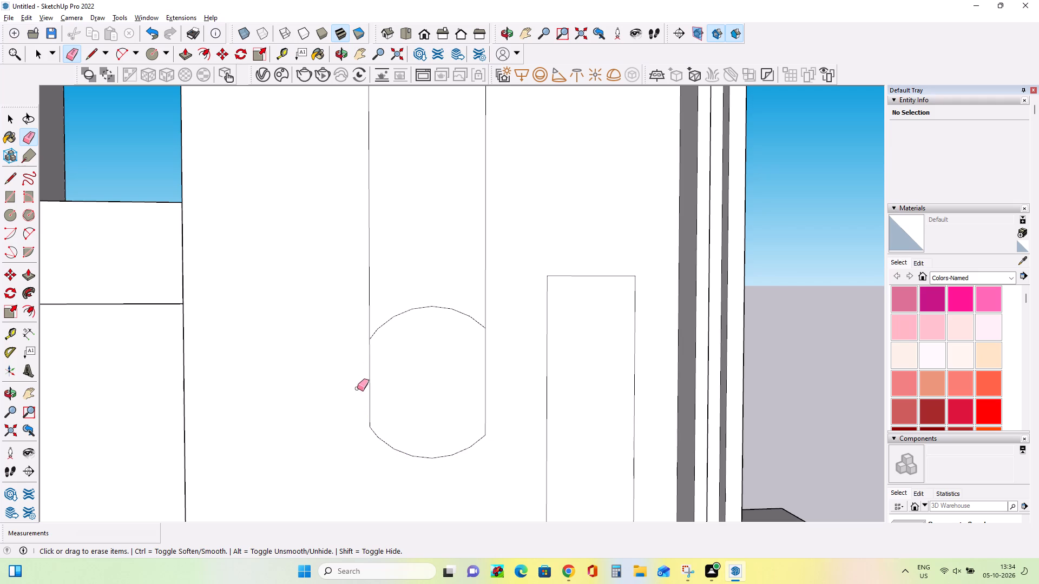
{"action": "left_click", "coordinate": [425, 308]}
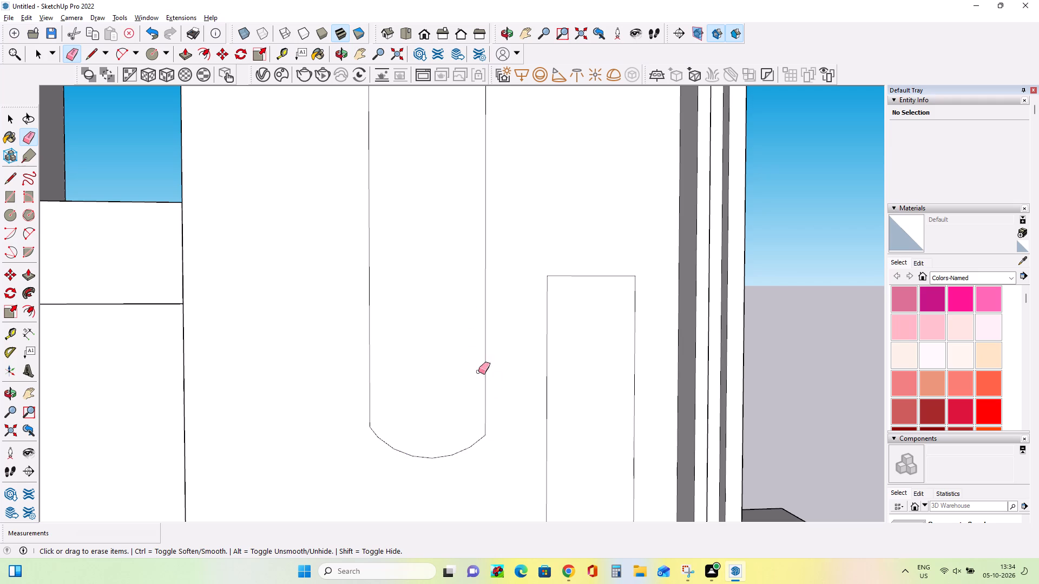
Draw a circle with a radius of about 6' 2 5/8" across the upper end of the shorter rectangle beside the frame.
{"action": "scroll", "coordinate": [496, 420], "scroll_direction": "down", "scroll_amount": 18}
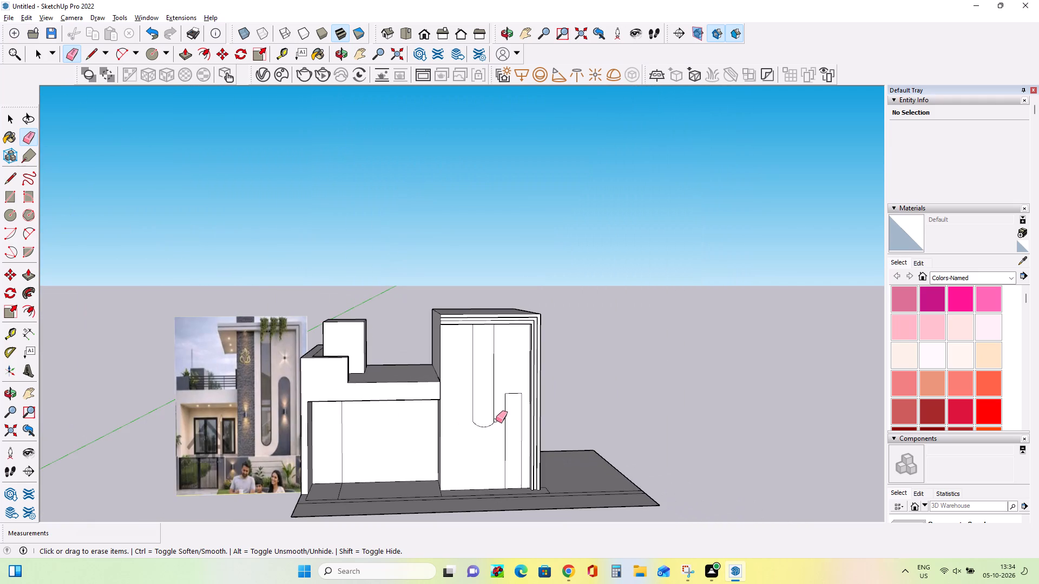
{"action": "scroll", "coordinate": [513, 447], "scroll_direction": "up", "scroll_amount": 6}
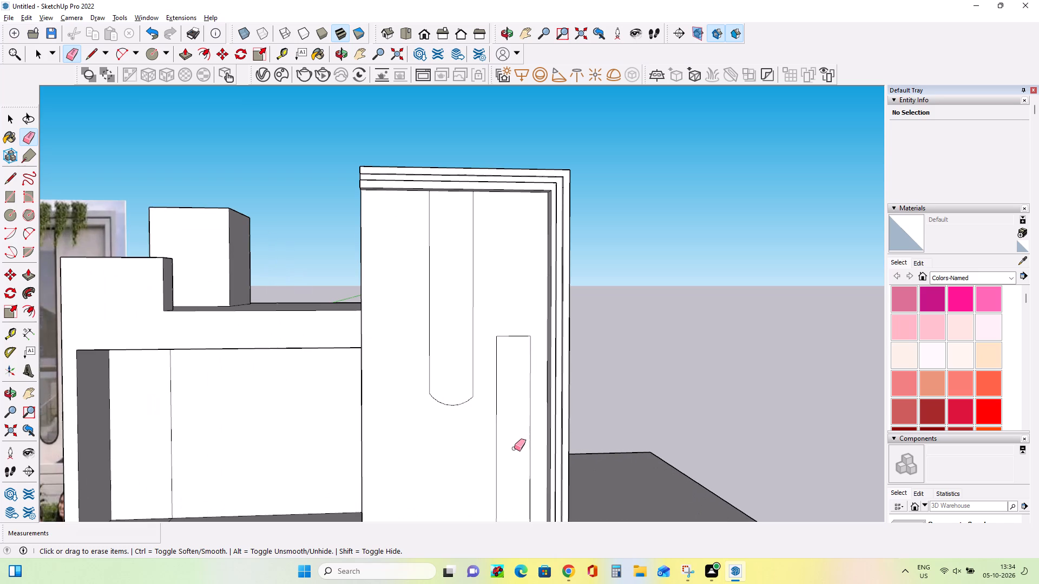
{"action": "scroll", "coordinate": [514, 448], "scroll_direction": "up", "scroll_amount": 1}
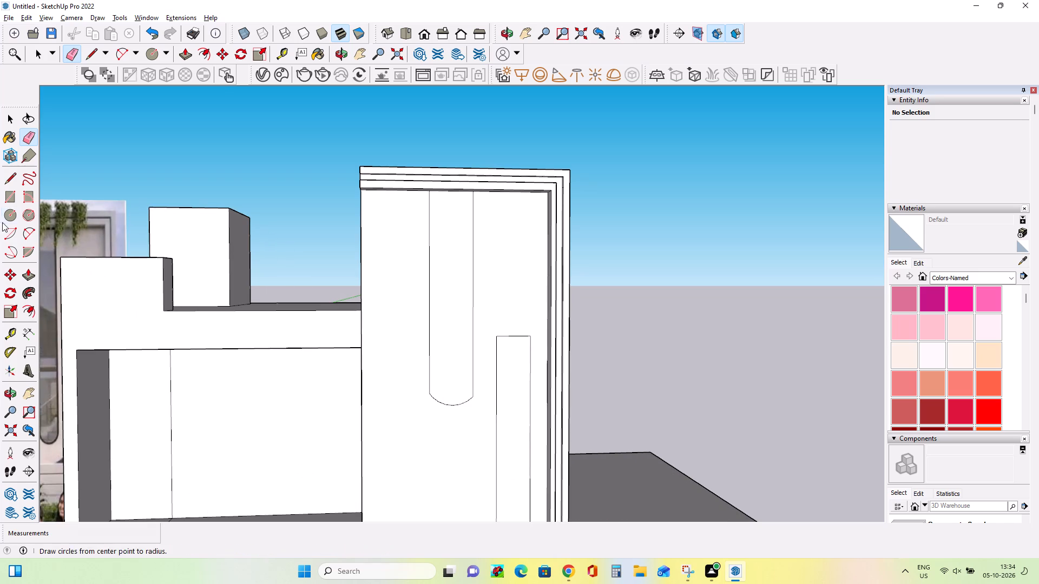
{"action": "left_click", "coordinate": [11, 219]}
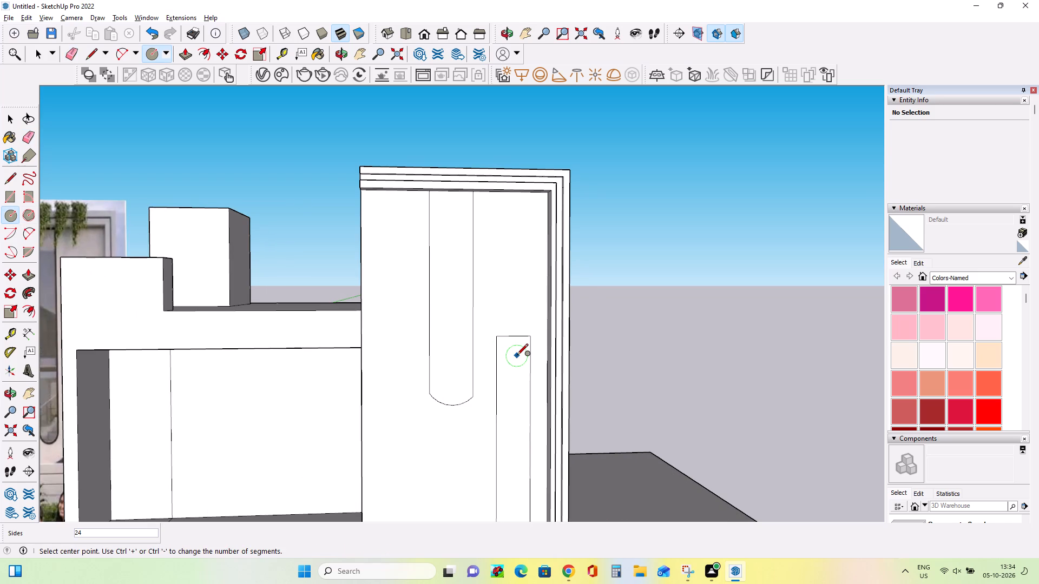
{"action": "left_click", "coordinate": [515, 353]}
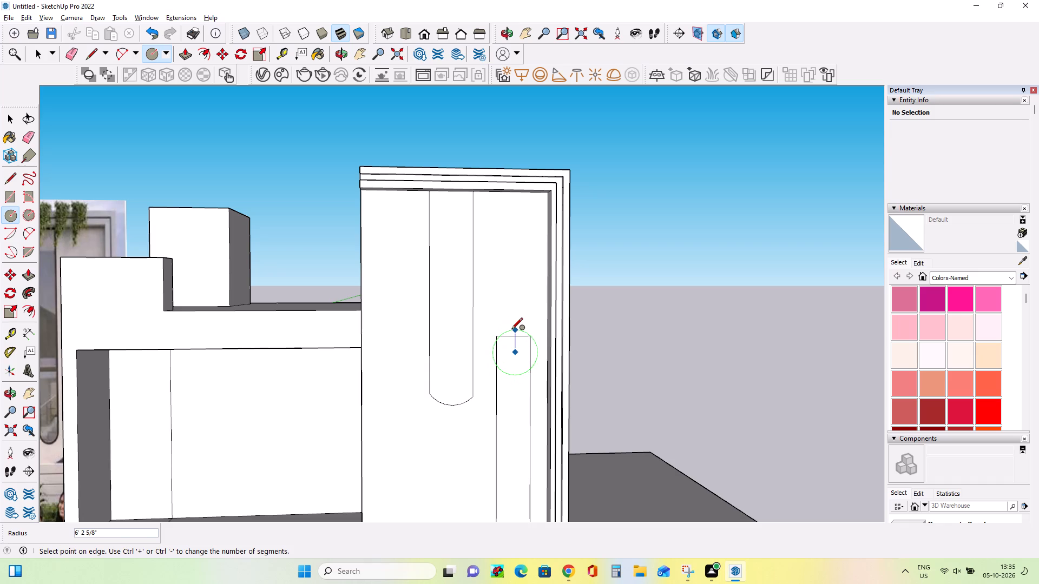
{"action": "left_click", "coordinate": [511, 330]}
{"action": "scroll", "coordinate": [532, 349], "scroll_direction": "up", "scroll_amount": 8}
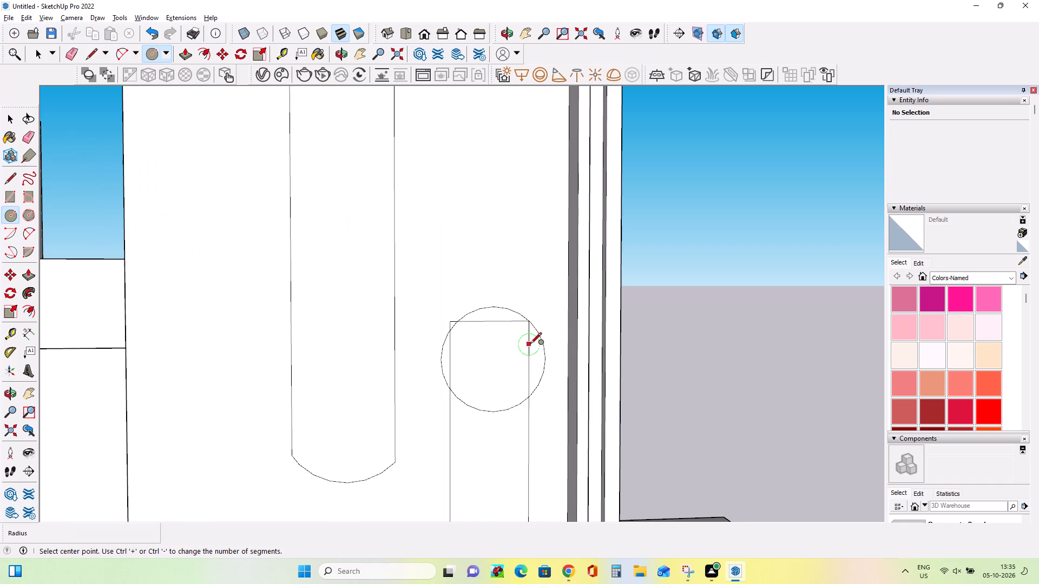
{"action": "left_click", "coordinate": [491, 354]}
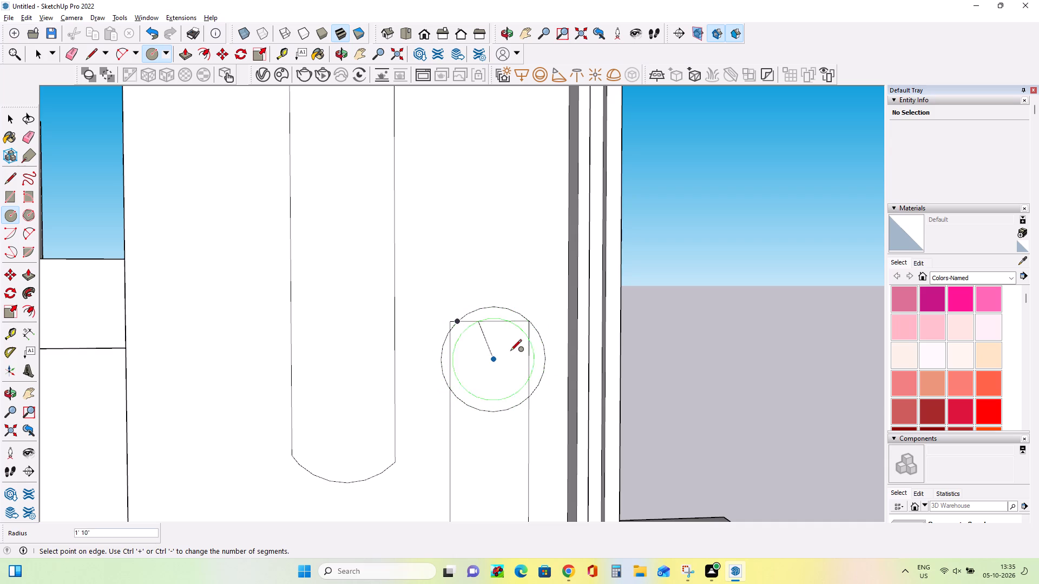
{"action": "key", "text": "Escape"}
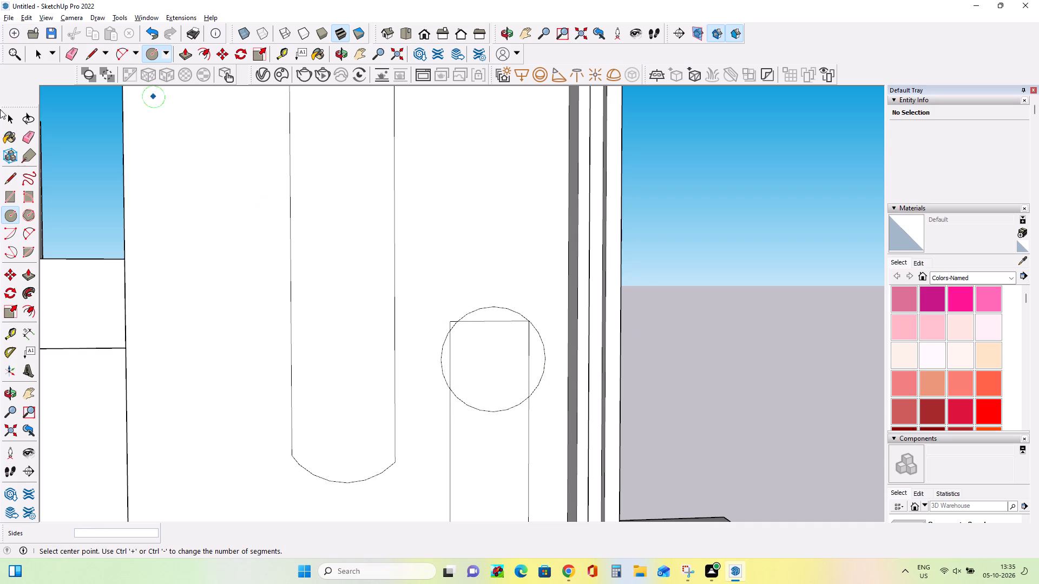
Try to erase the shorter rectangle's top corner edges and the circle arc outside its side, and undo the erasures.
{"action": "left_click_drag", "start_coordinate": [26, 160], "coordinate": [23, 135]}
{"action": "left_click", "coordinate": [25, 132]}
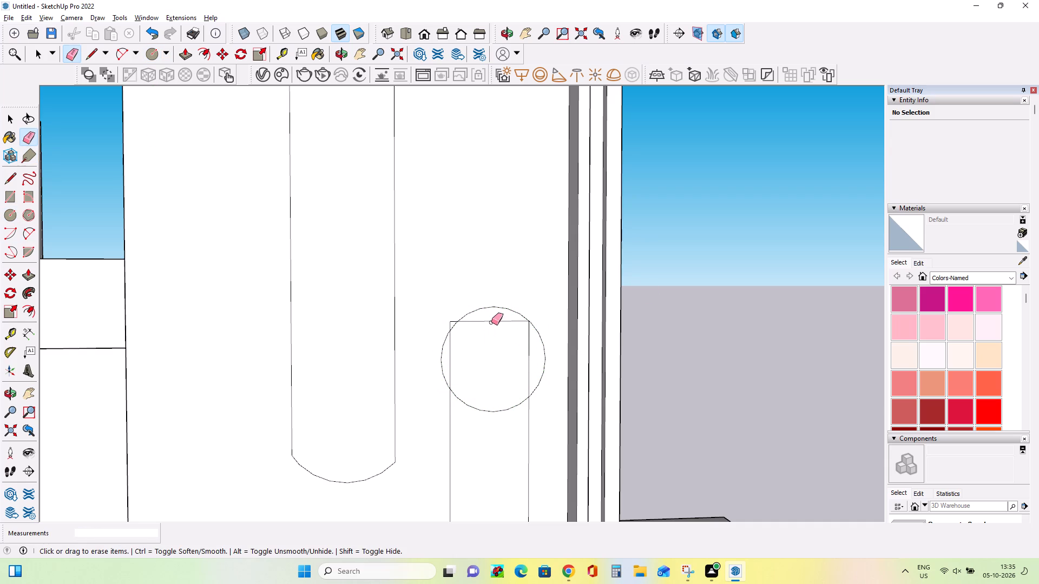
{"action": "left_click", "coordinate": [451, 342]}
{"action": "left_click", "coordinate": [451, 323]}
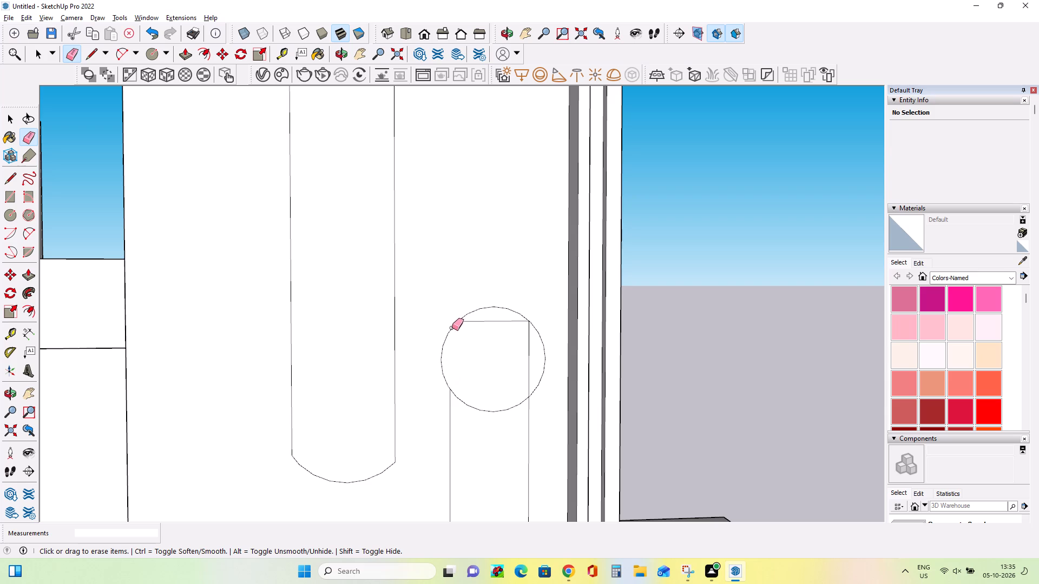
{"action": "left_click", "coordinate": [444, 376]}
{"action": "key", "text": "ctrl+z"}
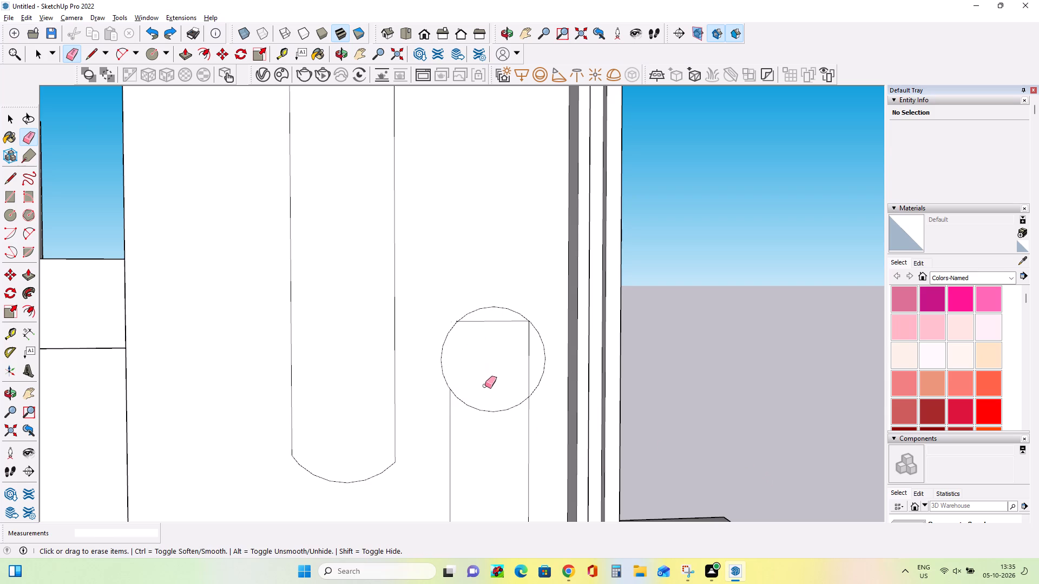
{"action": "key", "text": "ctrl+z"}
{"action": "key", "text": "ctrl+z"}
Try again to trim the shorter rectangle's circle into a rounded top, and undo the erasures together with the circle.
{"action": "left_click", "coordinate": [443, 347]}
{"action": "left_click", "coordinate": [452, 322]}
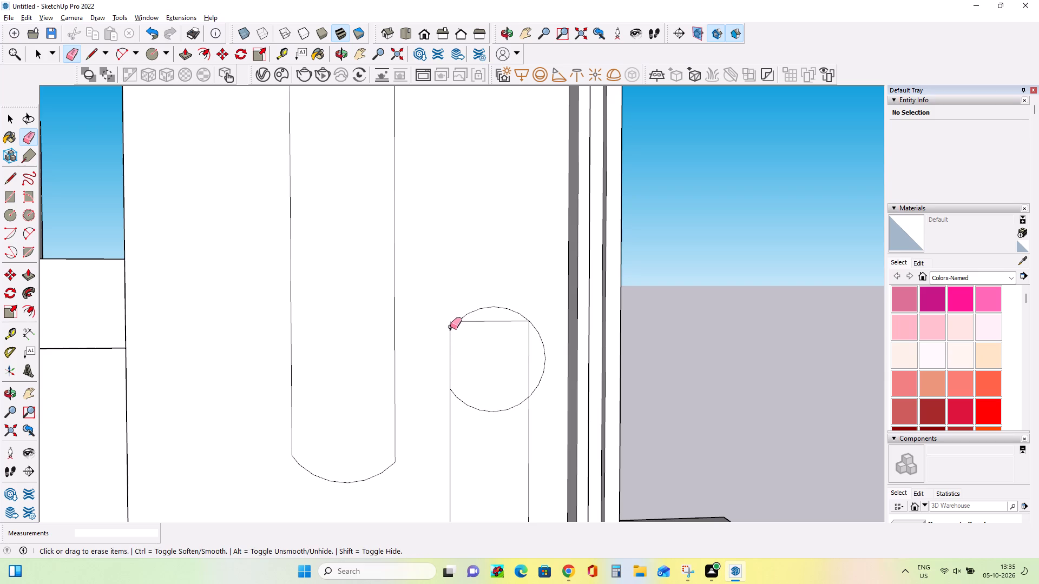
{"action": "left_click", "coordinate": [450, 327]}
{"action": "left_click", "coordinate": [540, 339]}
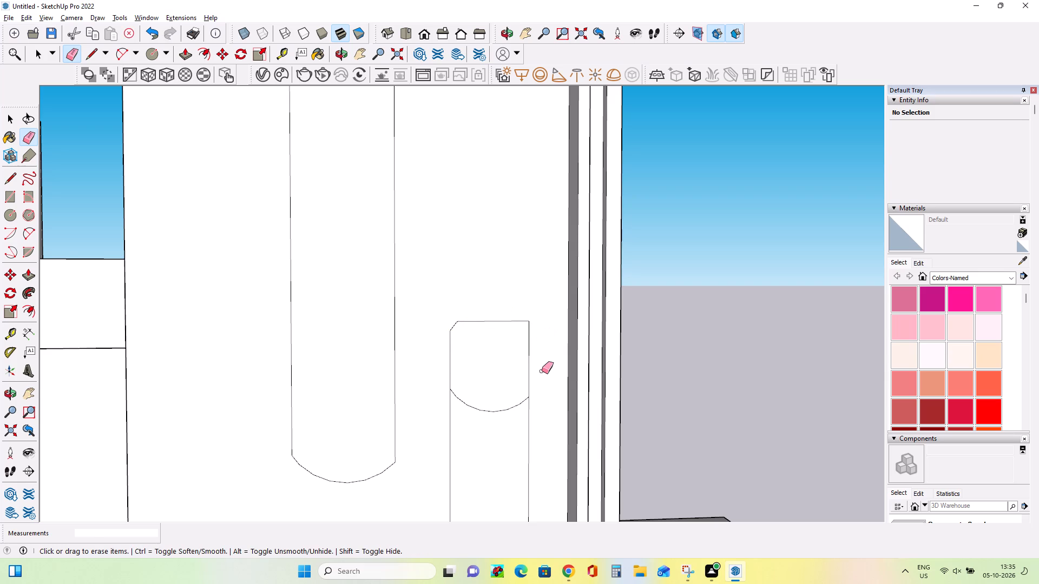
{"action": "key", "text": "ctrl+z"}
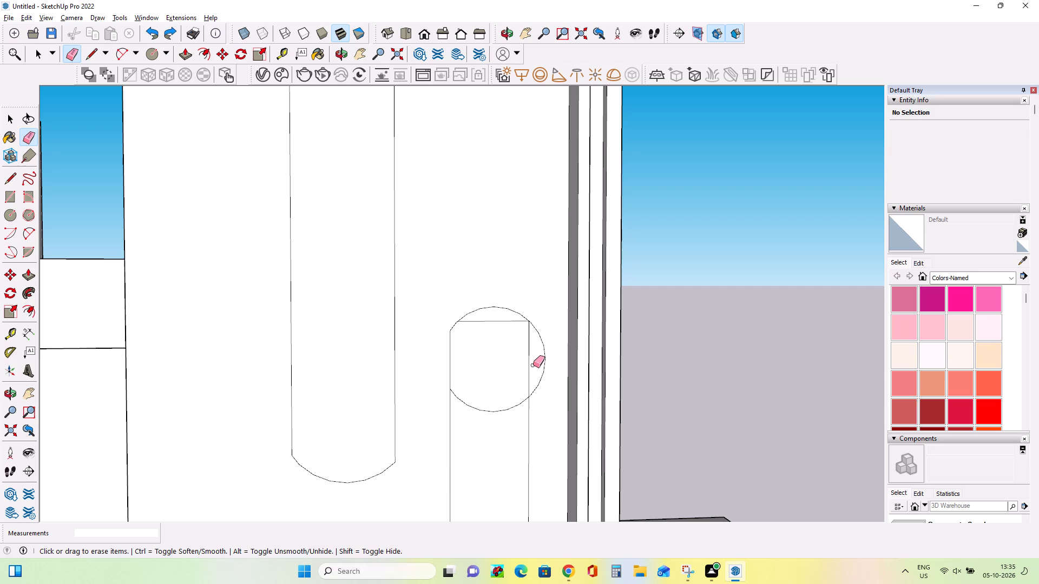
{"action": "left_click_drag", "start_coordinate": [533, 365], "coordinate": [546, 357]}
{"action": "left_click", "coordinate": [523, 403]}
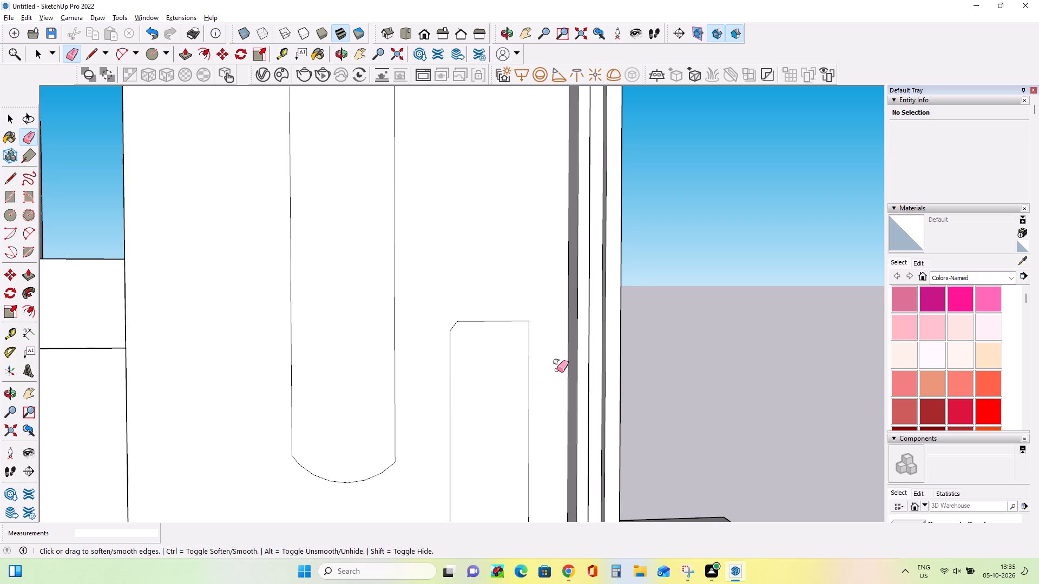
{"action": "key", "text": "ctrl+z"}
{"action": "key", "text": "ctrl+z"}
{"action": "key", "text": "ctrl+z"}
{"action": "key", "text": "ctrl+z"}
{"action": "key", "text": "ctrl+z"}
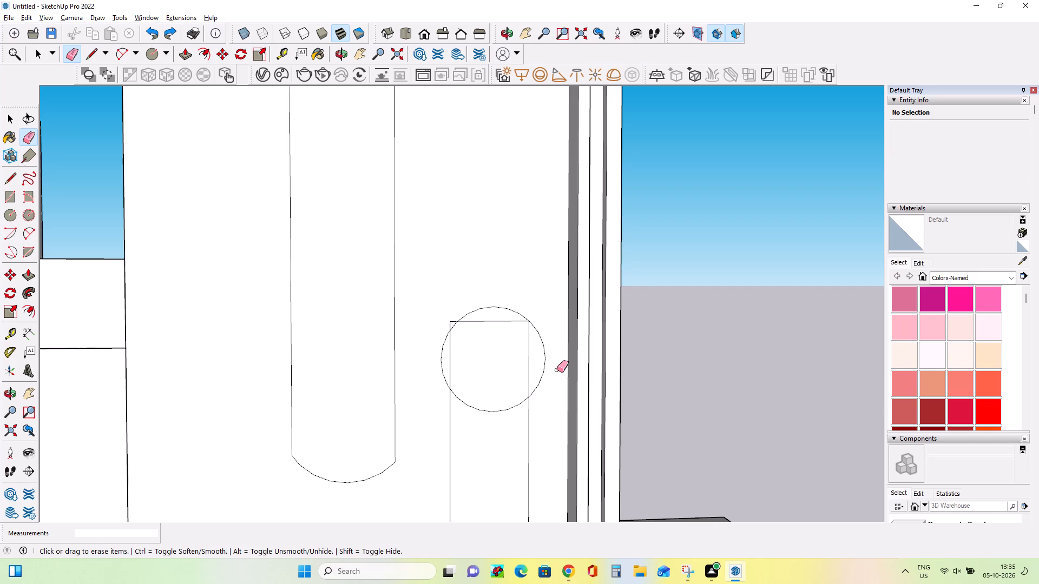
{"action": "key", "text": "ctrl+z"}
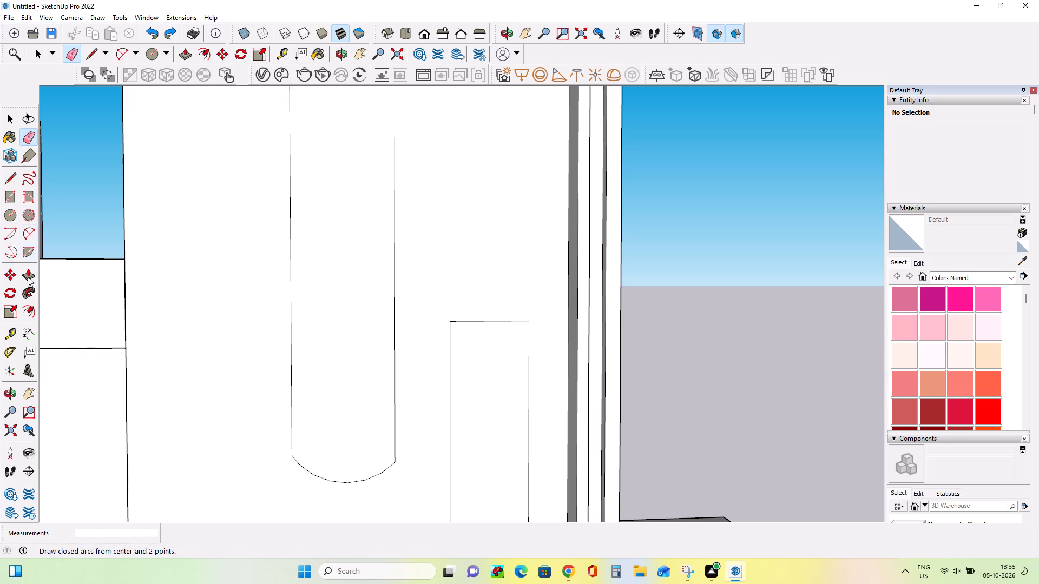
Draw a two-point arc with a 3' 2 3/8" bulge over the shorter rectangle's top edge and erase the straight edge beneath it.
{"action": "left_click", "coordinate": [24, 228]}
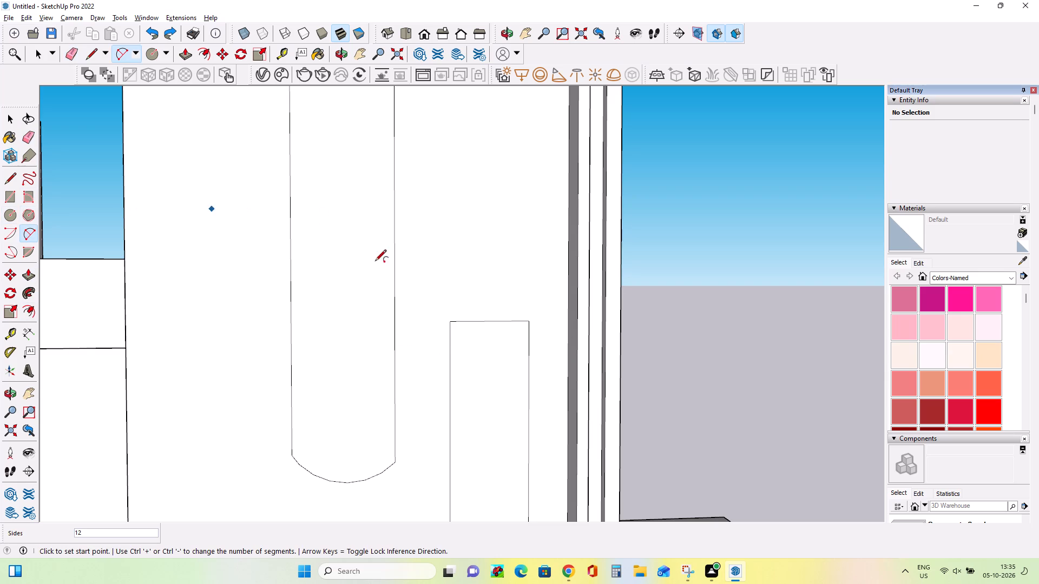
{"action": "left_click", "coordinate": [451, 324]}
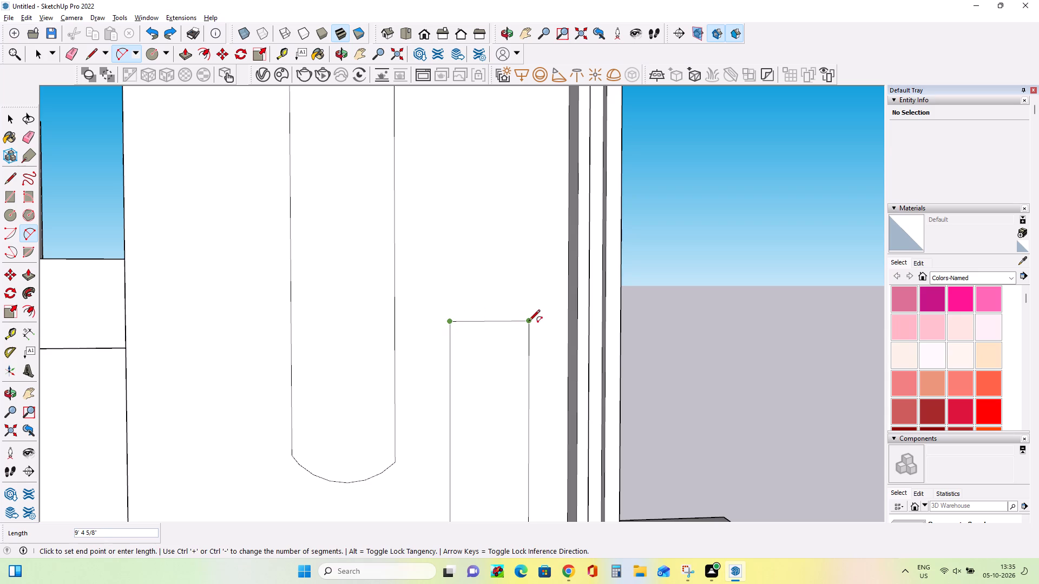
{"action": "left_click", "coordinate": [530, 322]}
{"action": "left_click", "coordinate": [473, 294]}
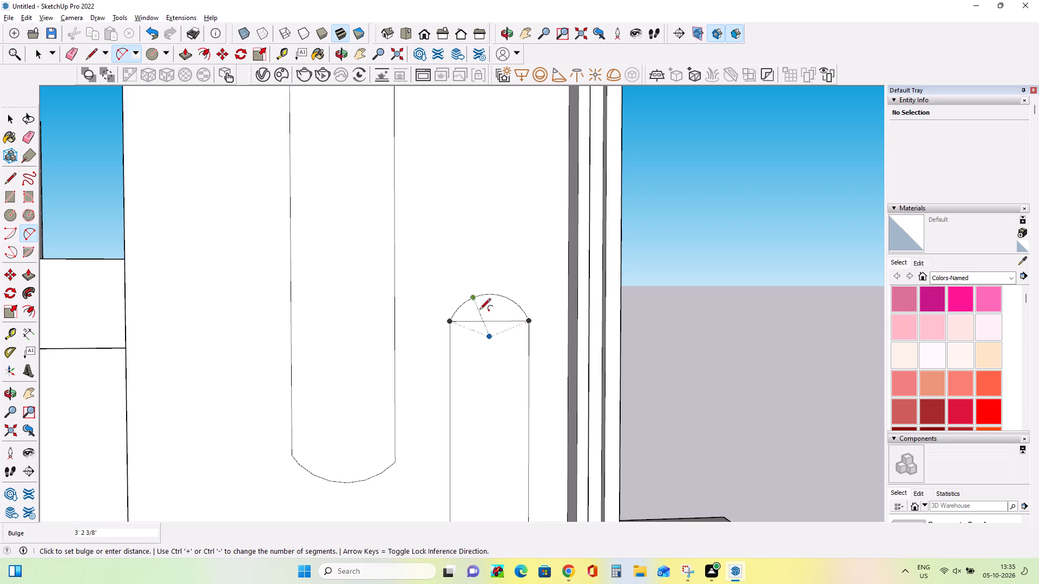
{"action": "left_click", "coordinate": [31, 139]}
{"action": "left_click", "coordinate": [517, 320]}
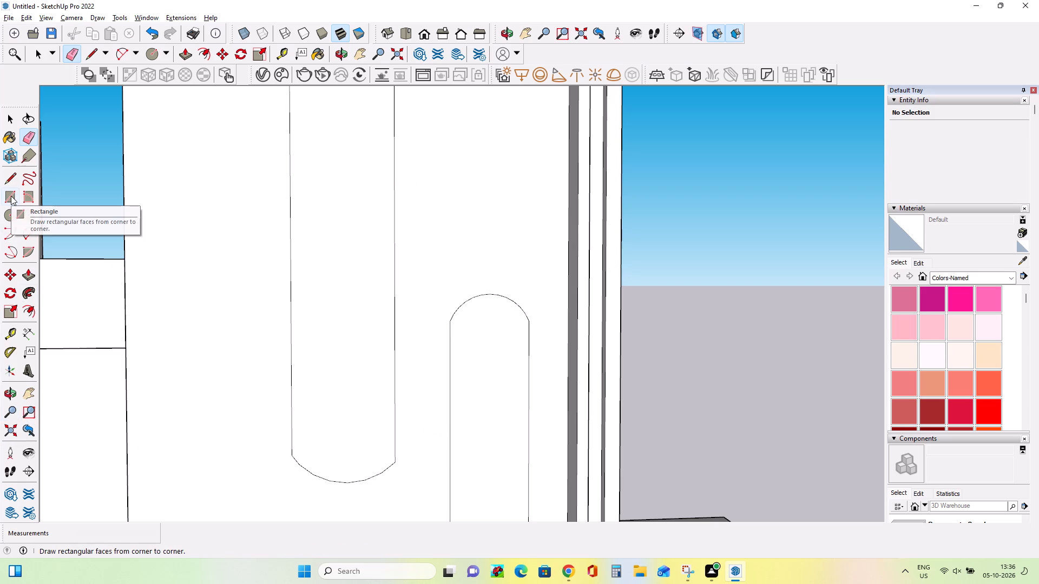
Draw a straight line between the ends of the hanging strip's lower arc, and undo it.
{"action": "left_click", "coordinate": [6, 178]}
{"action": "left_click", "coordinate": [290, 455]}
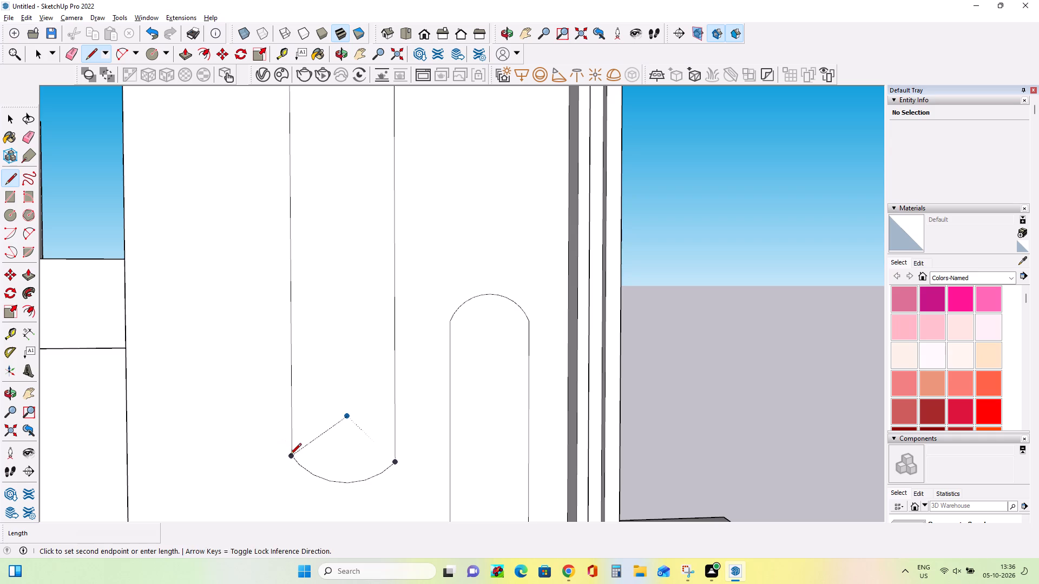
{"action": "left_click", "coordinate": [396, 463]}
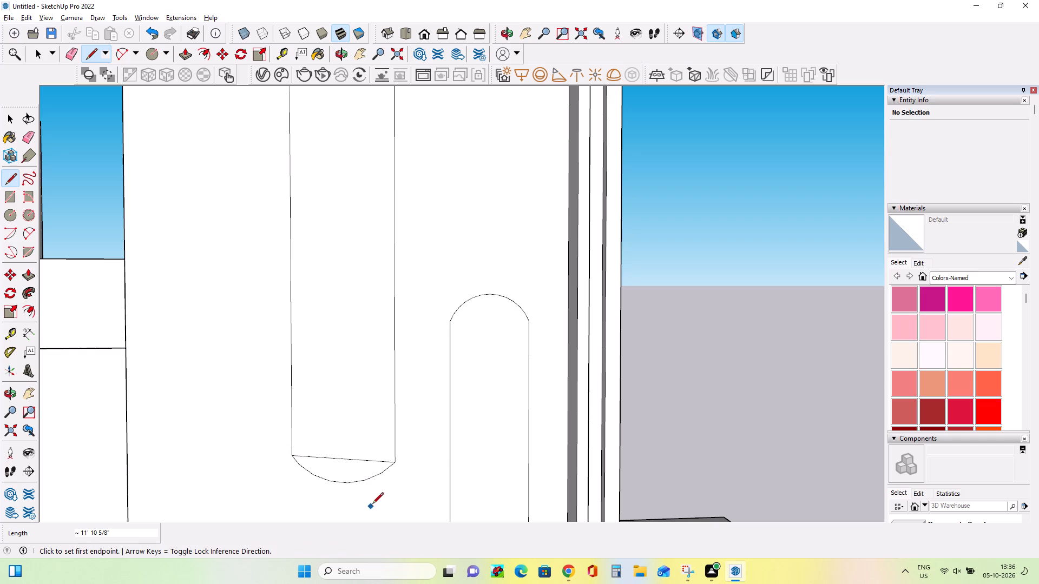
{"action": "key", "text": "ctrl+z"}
Undo the rounded ends of both strips, going back to two plain rectangles with straight ends.
{"action": "key", "text": "ctrl+z"}
{"action": "key", "text": "ctrl+z"}
{"action": "key", "text": "ctrl+z"}
{"action": "key", "text": "ctrl+z"}
{"action": "key", "text": "ctrl+z"}
{"action": "key", "text": "ctrl+z"}
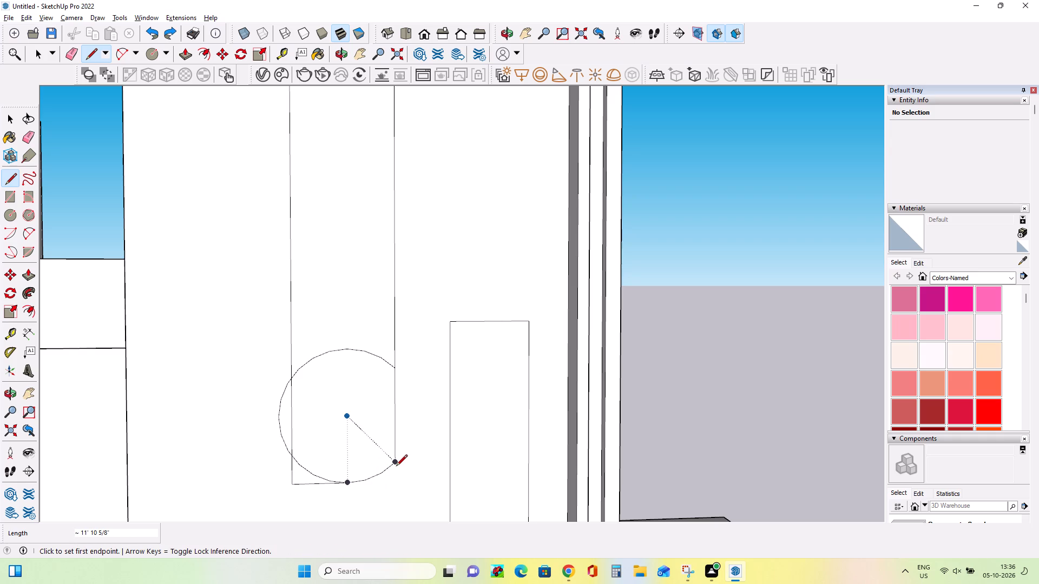
{"action": "key", "text": "ctrl+z"}
{"action": "key", "text": "ctrl+z"}
{"action": "key", "text": "ctrl+z"}
{"action": "key", "text": "ctrl+z"}
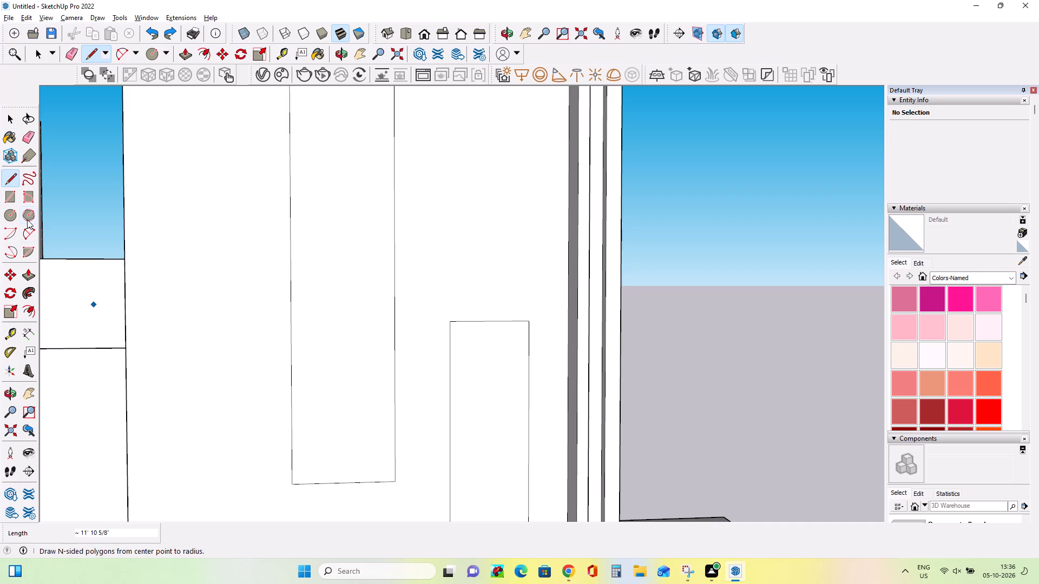
Draw two-point arcs bulging about 4' 2" above the shorter rectangle's top edge and about 3' 9" below the hanging rectangle's bottom edge.
{"action": "left_click", "coordinate": [27, 238]}
{"action": "left_click", "coordinate": [446, 323]}
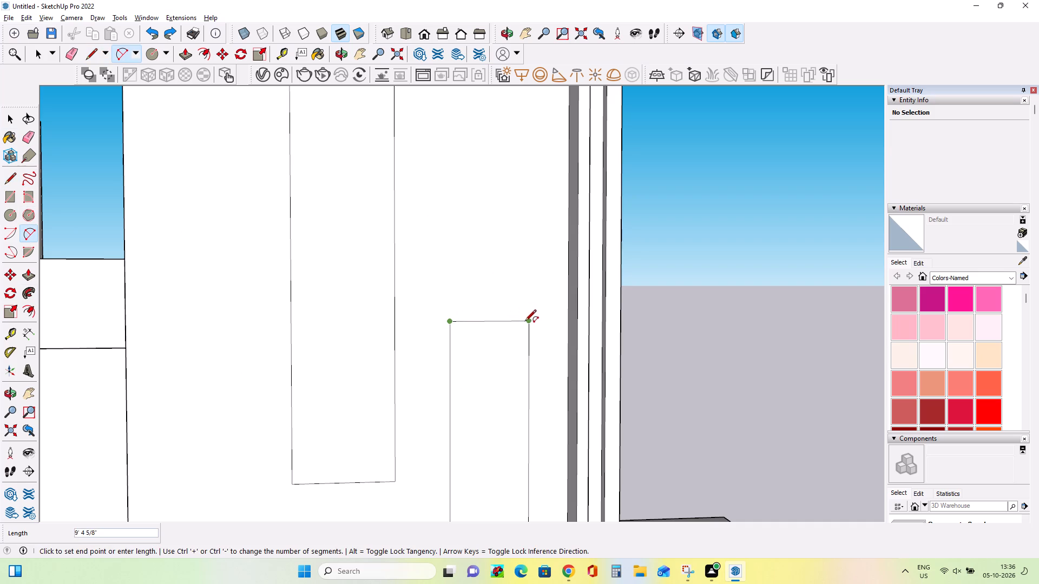
{"action": "left_click", "coordinate": [526, 322]}
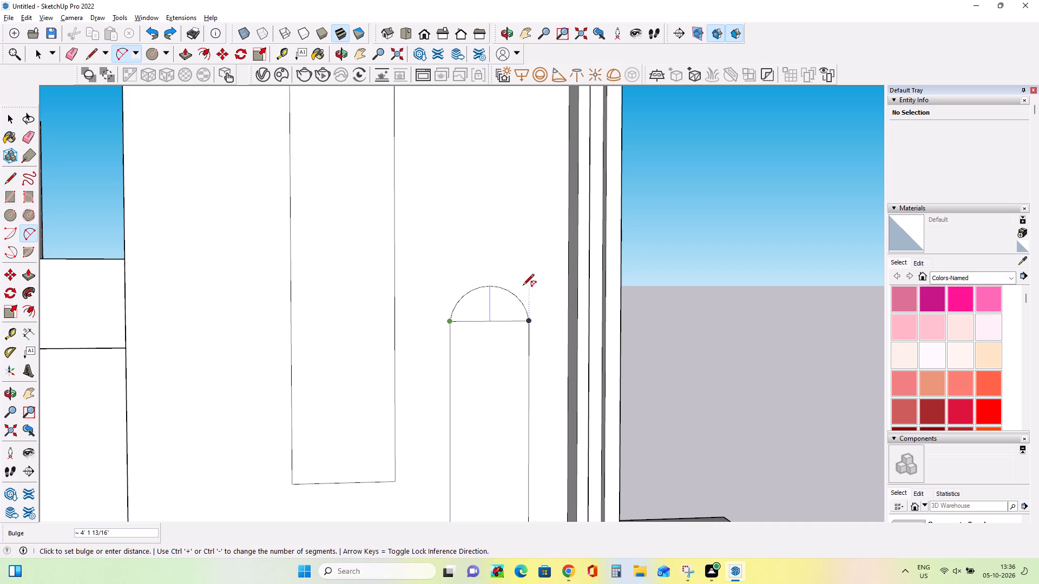
{"action": "left_click", "coordinate": [523, 286]}
{"action": "left_click", "coordinate": [395, 481]}
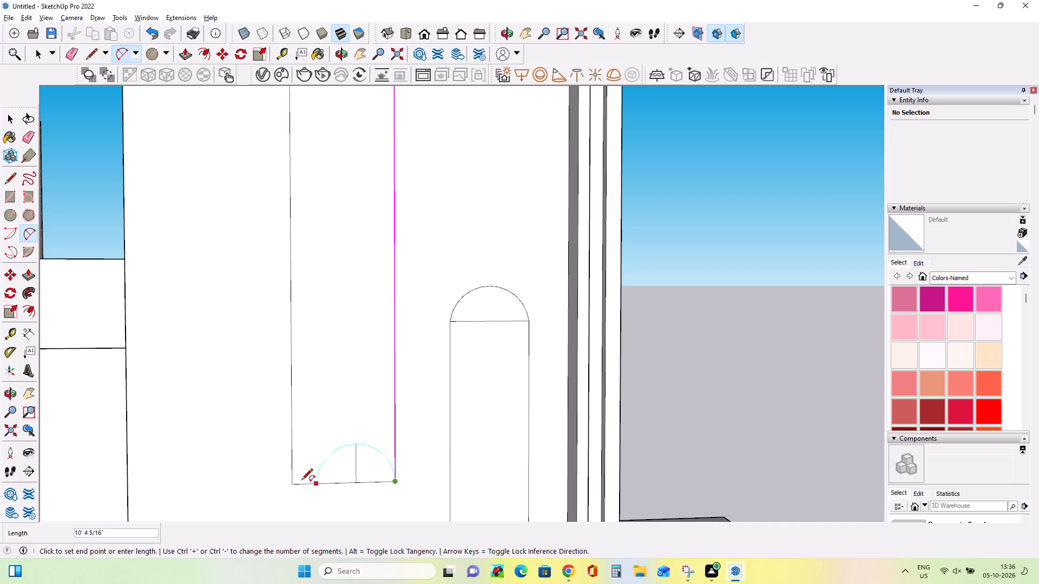
{"action": "left_click", "coordinate": [292, 481]}
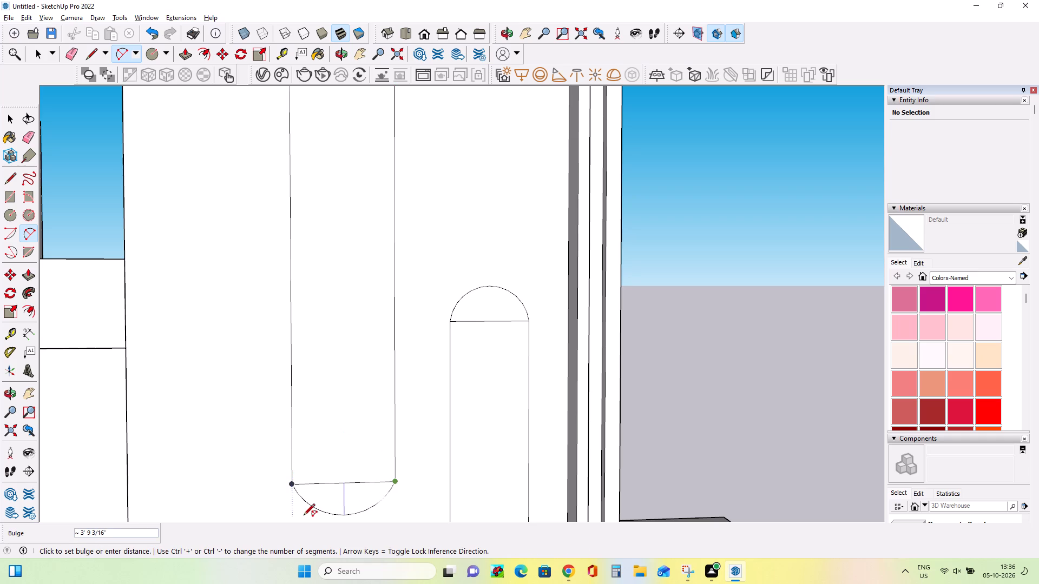
{"action": "left_click", "coordinate": [304, 516]}
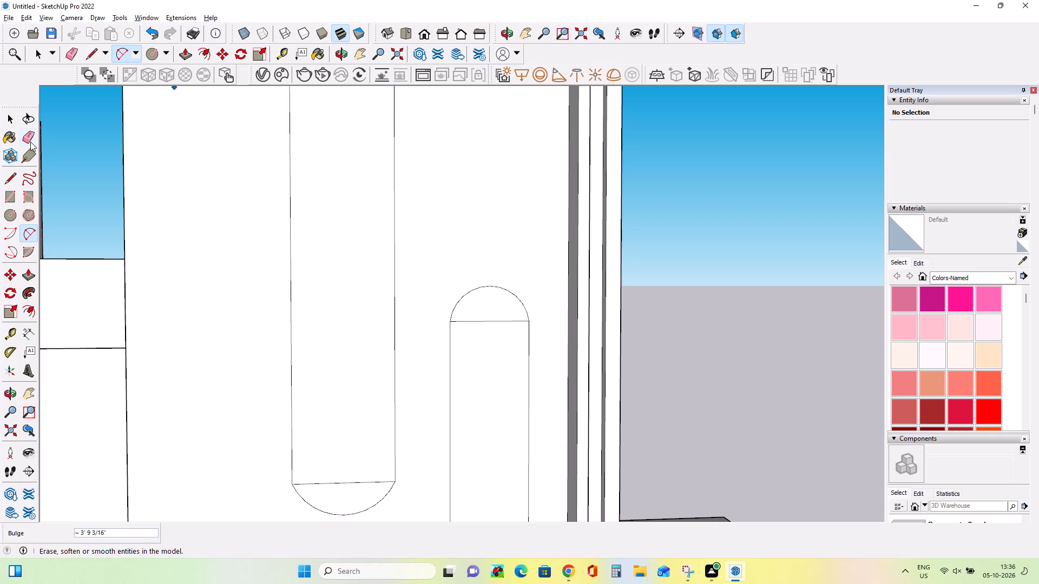
Erase the straight edges between the arcs and the two rectangles, leaving each strip with one rounded end.
{"action": "left_click", "coordinate": [30, 142]}
{"action": "left_click", "coordinate": [359, 482]}
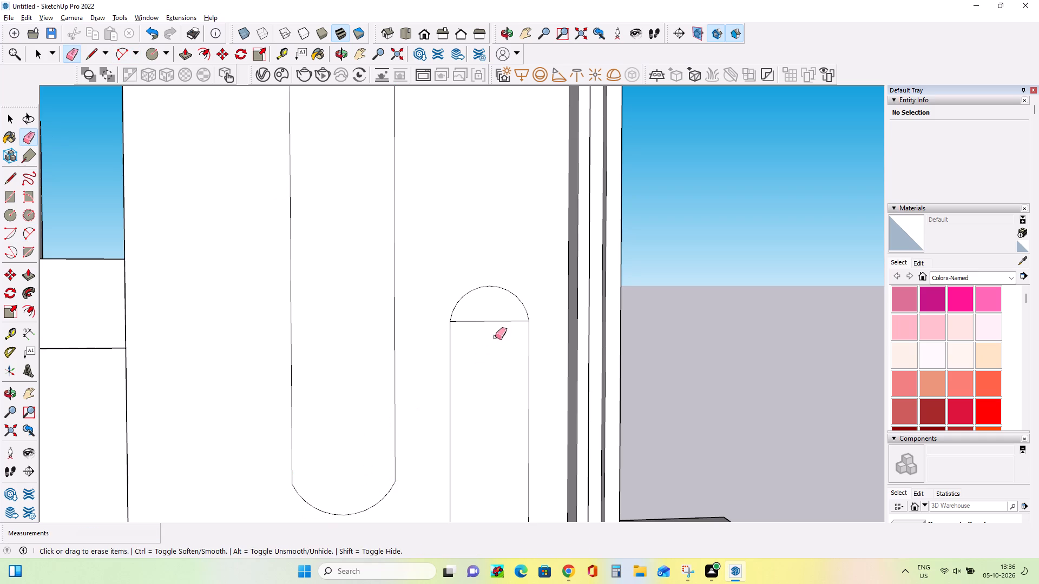
{"action": "left_click", "coordinate": [493, 320]}
Draw a vertical line about 93' 2" long down the tall block's front panel, beside the hanging strip, from its top edge to its bottom edge.
{"action": "scroll", "coordinate": [280, 359], "scroll_direction": "down", "scroll_amount": 9}
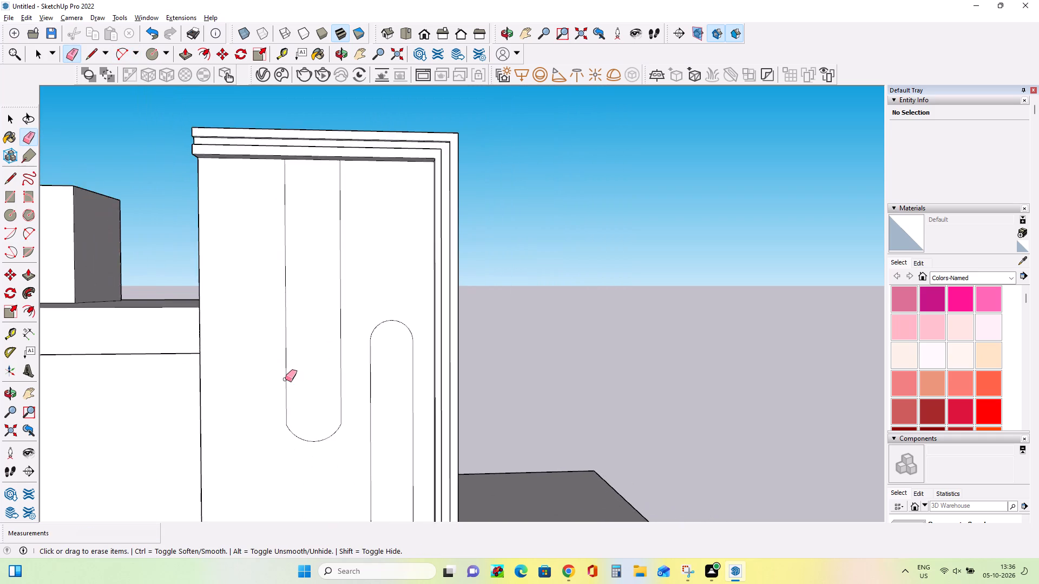
{"action": "scroll", "coordinate": [285, 379], "scroll_direction": "down", "scroll_amount": 5}
{"action": "scroll", "coordinate": [327, 482], "scroll_direction": "up", "scroll_amount": 1}
{"action": "scroll", "coordinate": [328, 480], "scroll_direction": "down", "scroll_amount": 5}
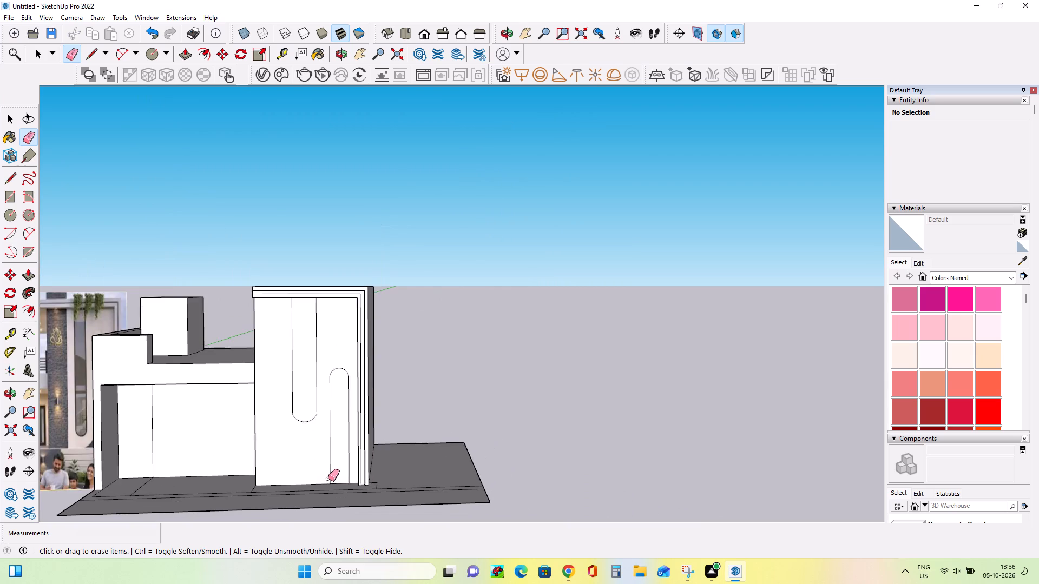
{"action": "scroll", "coordinate": [328, 479], "scroll_direction": "down", "scroll_amount": 5}
{"action": "scroll", "coordinate": [268, 502], "scroll_direction": "up", "scroll_amount": 6}
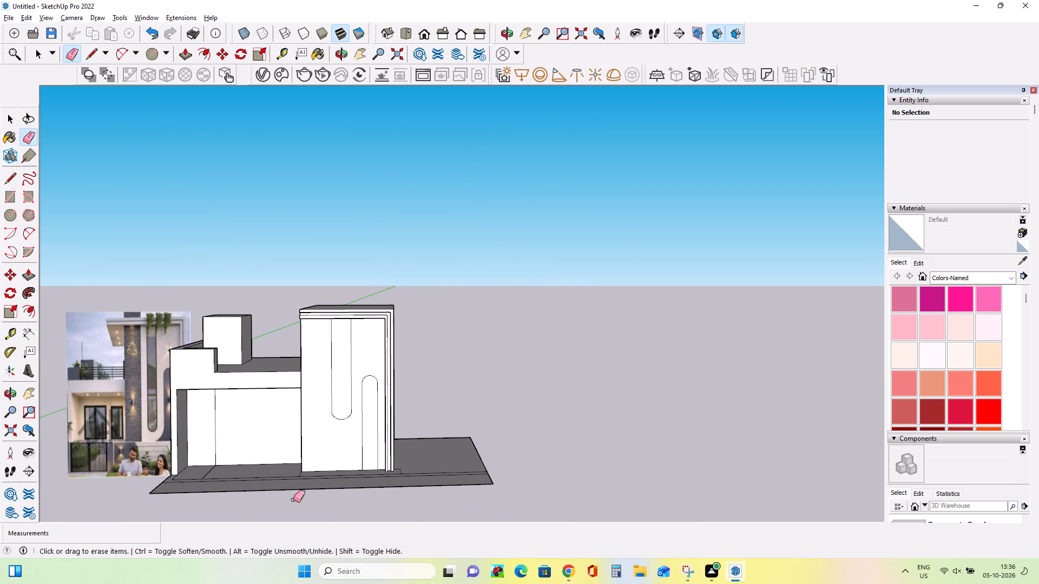
{"action": "scroll", "coordinate": [330, 485], "scroll_direction": "up", "scroll_amount": 2}
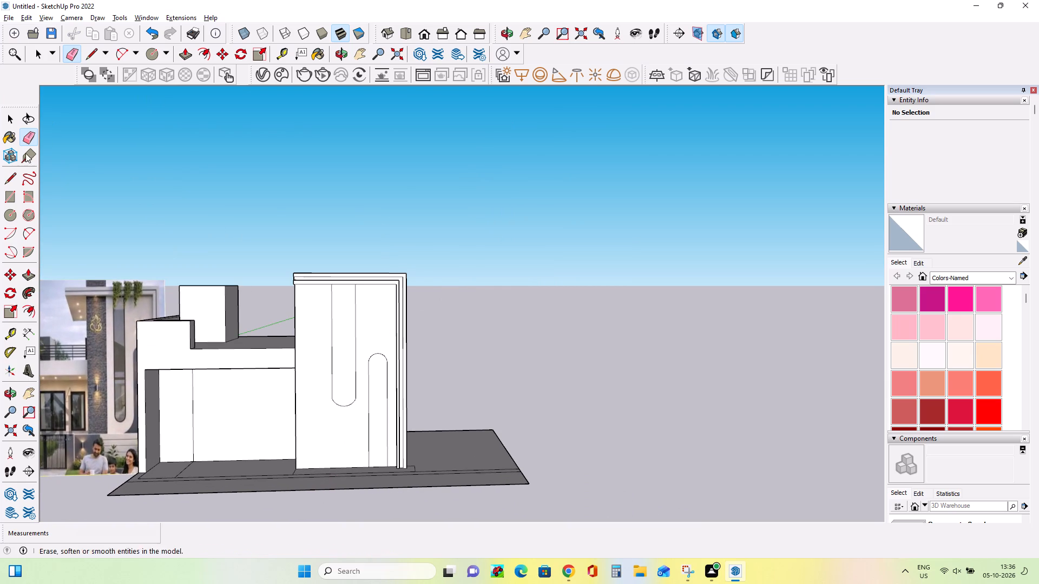
{"action": "left_click", "coordinate": [12, 180]}
{"action": "scroll", "coordinate": [326, 296], "scroll_direction": "up", "scroll_amount": 4}
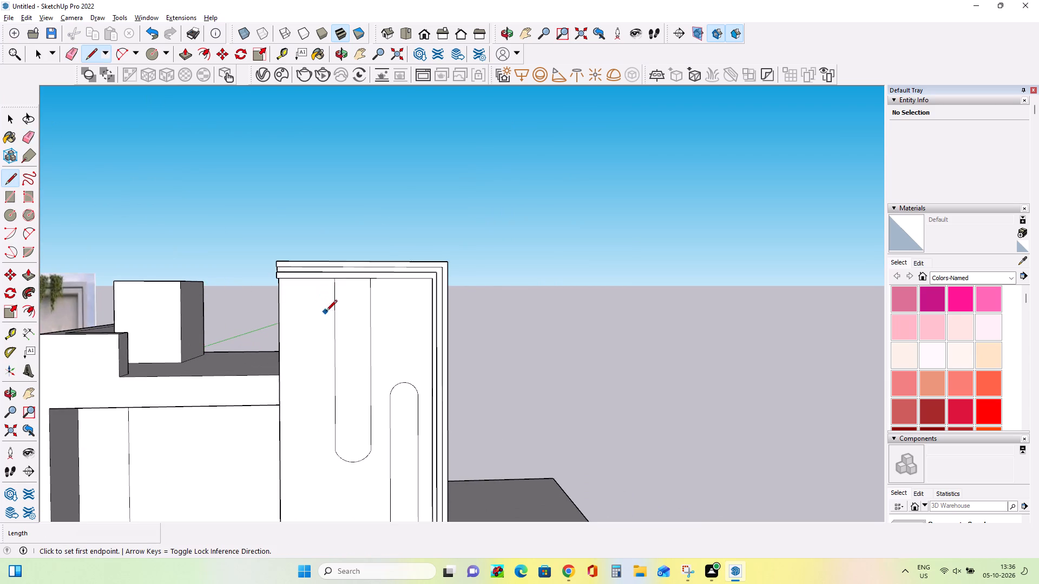
{"action": "middle_click_drag", "start_coordinate": [326, 312], "coordinate": [334, 232]}
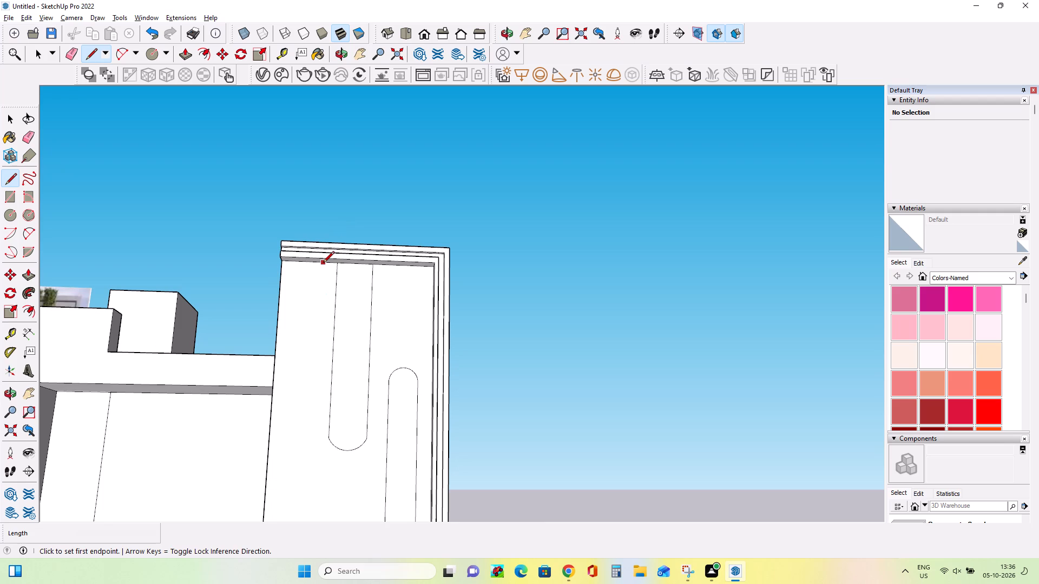
{"action": "left_click", "coordinate": [323, 264]}
{"action": "scroll", "coordinate": [312, 368], "scroll_direction": "down", "scroll_amount": 8}
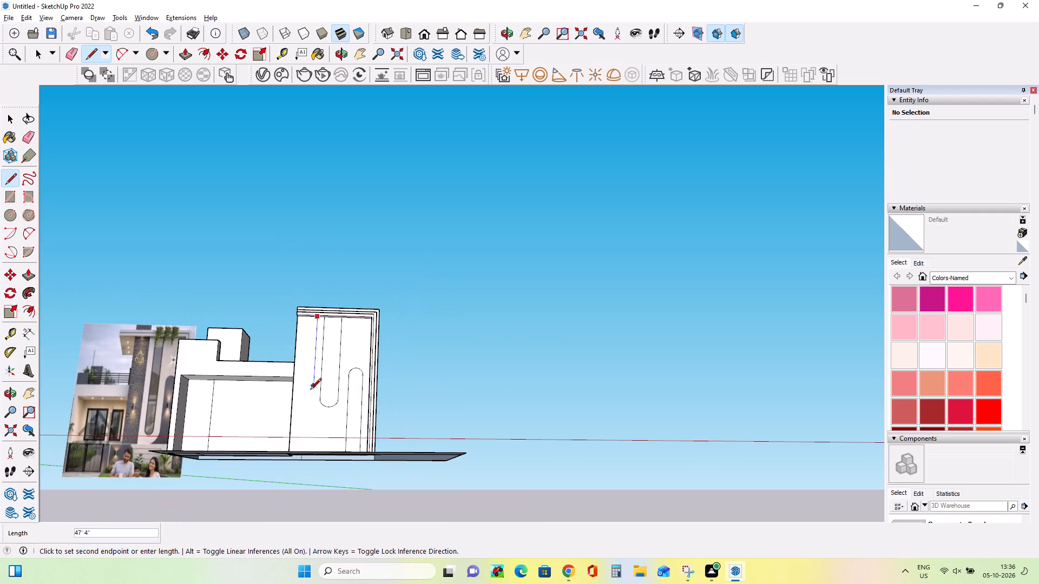
{"action": "scroll", "coordinate": [310, 396], "scroll_direction": "down", "scroll_amount": 4}
{"action": "scroll", "coordinate": [315, 439], "scroll_direction": "up", "scroll_amount": 3}
{"action": "middle_click_drag", "start_coordinate": [315, 429], "coordinate": [309, 505]}
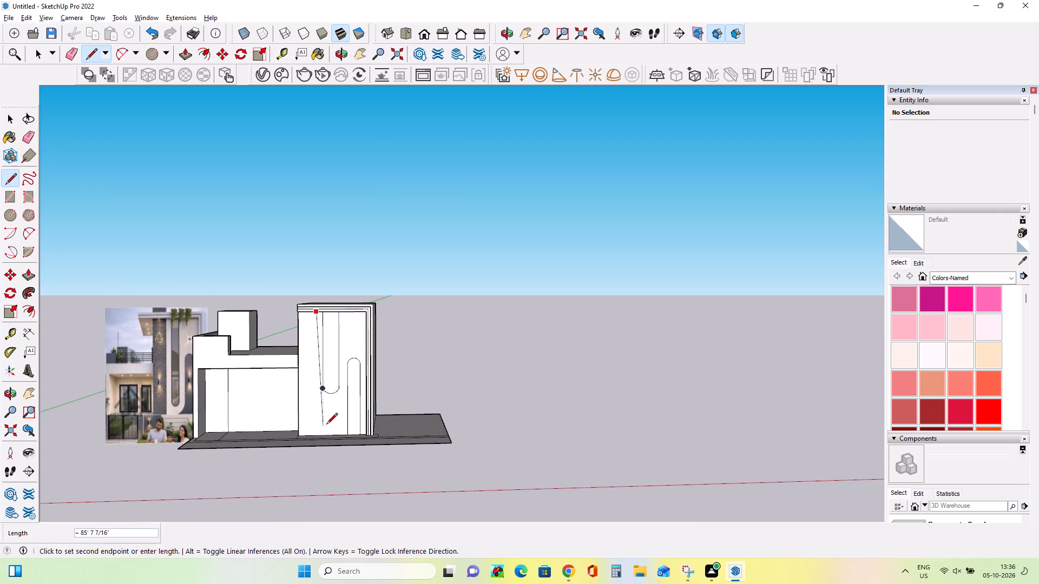
{"action": "scroll", "coordinate": [325, 425], "scroll_direction": "up", "scroll_amount": 9}
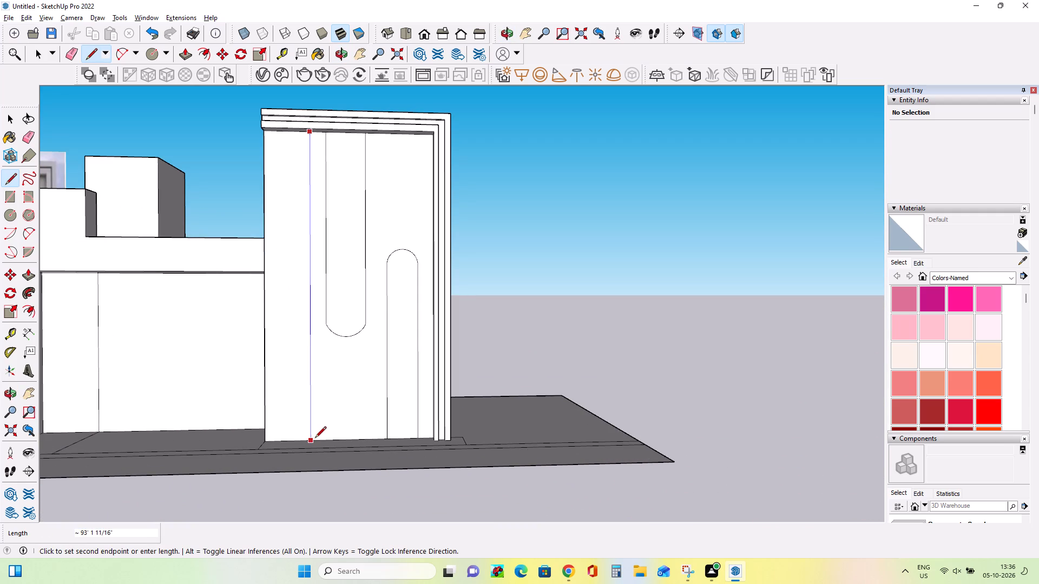
{"action": "left_click", "coordinate": [315, 439]}
Draw a rectangle about 132' by 100' 5" on the base's underside, covering the open bottom beneath the building.
{"action": "middle_click_drag", "start_coordinate": [341, 459], "coordinate": [384, 201]}
{"action": "scroll", "coordinate": [422, 270], "scroll_direction": "down", "scroll_amount": 9}
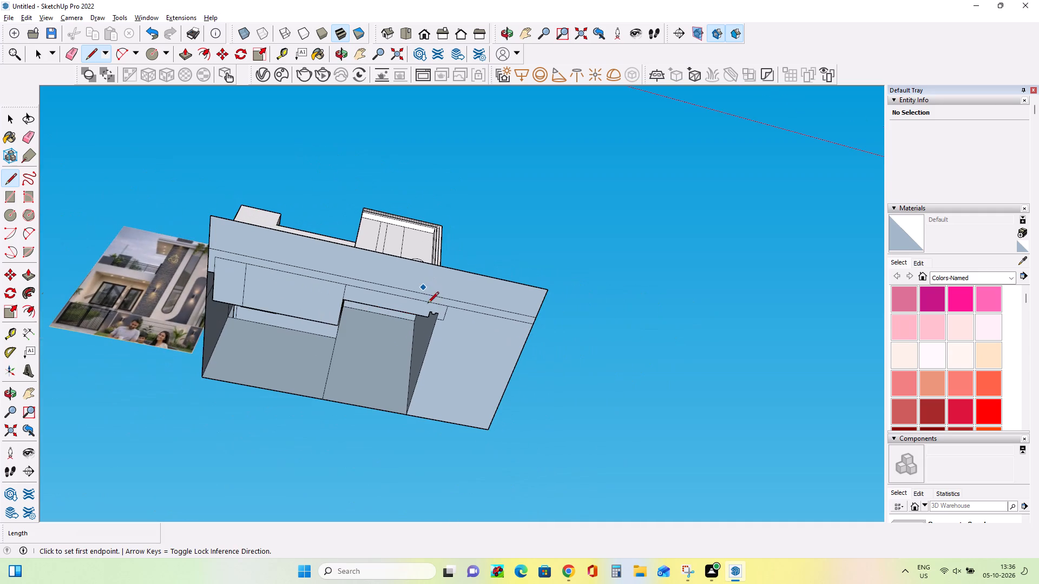
{"action": "left_click", "coordinate": [14, 198]}
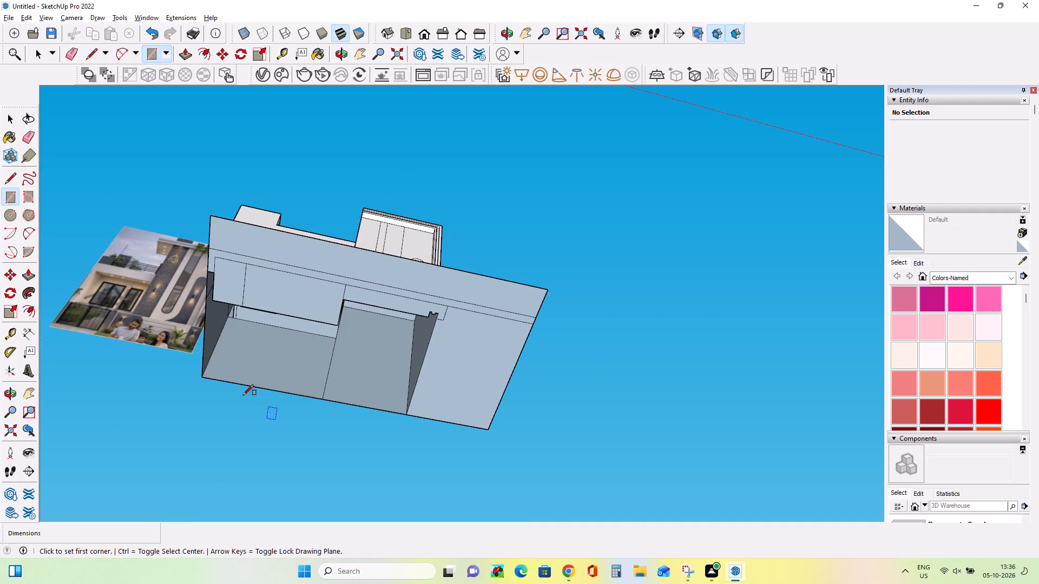
{"action": "middle_click_drag", "start_coordinate": [305, 344], "coordinate": [372, 202]}
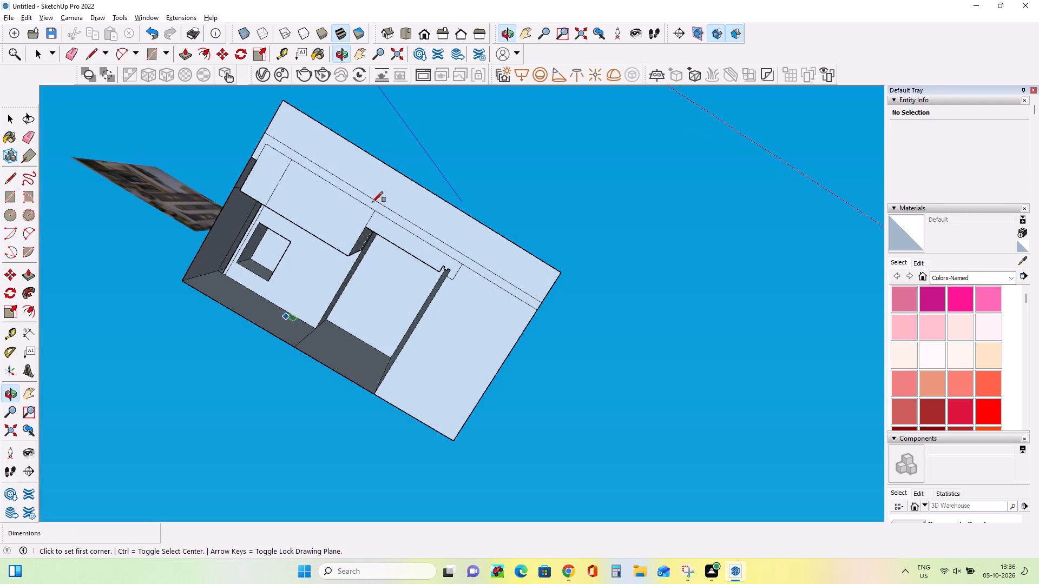
{"action": "left_click", "coordinate": [265, 135]}
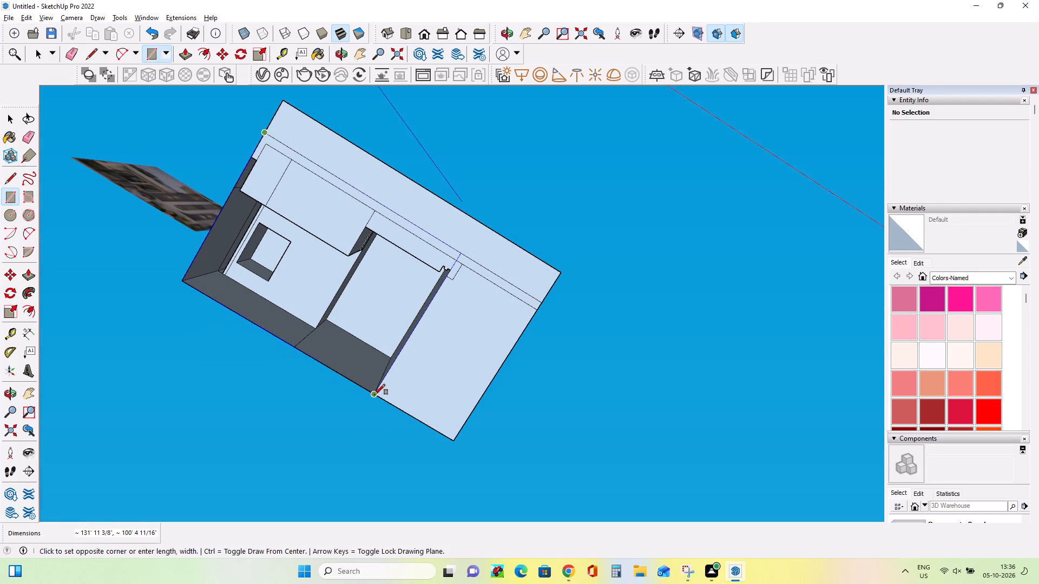
{"action": "left_click", "coordinate": [374, 395]}
Draw a two-point arc about 20' 1" long with a 2' 6" bulge from the shorter strip's inner edge to the panel's bottom edge.
{"action": "middle_click_drag", "start_coordinate": [358, 289], "coordinate": [387, 467]}
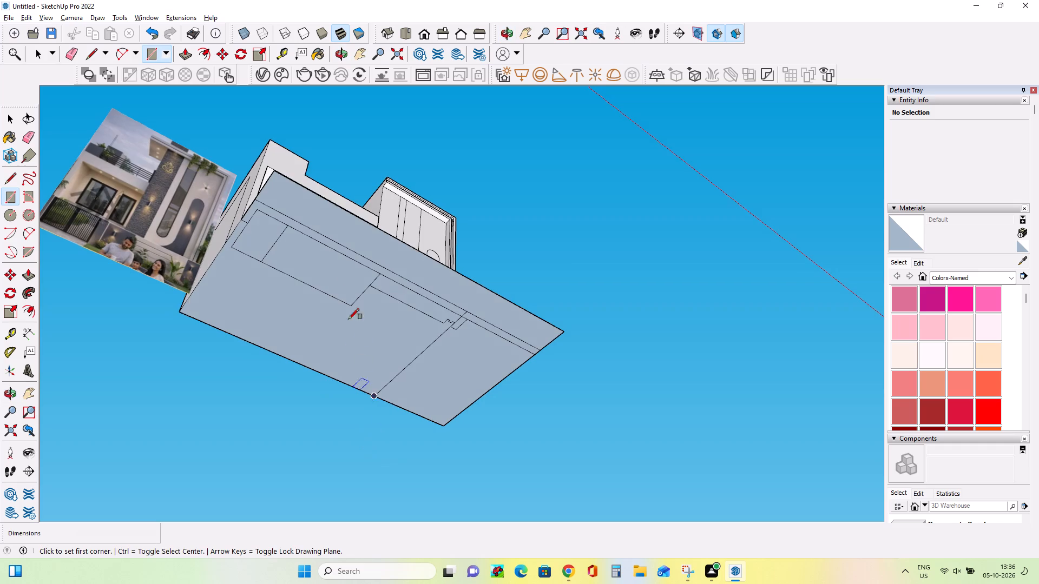
{"action": "middle_click_drag", "start_coordinate": [334, 271], "coordinate": [337, 421]}
{"action": "middle_click_drag", "start_coordinate": [319, 477], "coordinate": [314, 472]}
{"action": "middle_click_drag", "start_coordinate": [324, 261], "coordinate": [308, 296]}
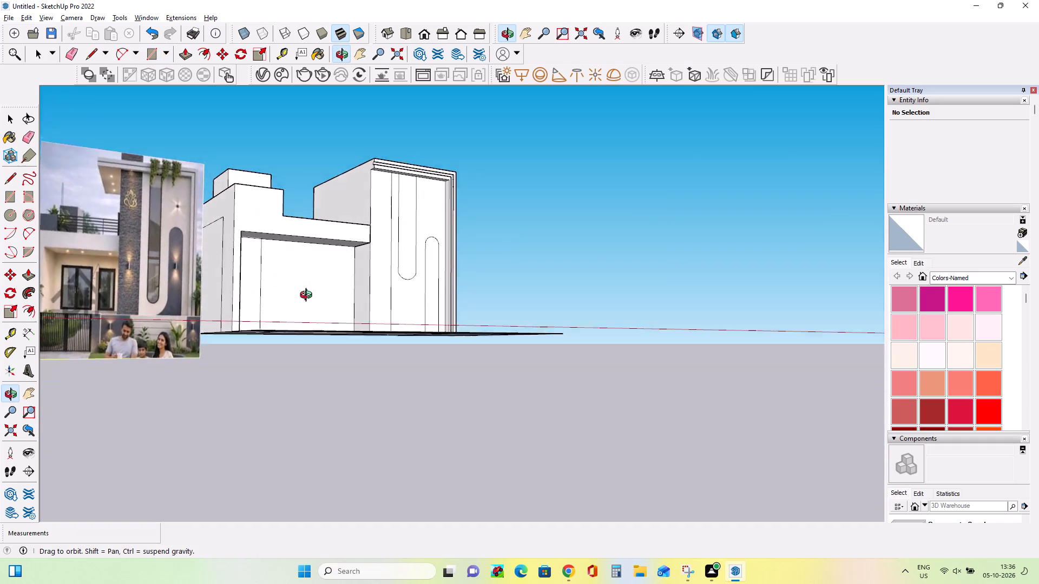
{"action": "middle_click_drag", "start_coordinate": [308, 296], "coordinate": [314, 187]}
{"action": "middle_click_drag", "start_coordinate": [359, 303], "coordinate": [330, 417]}
{"action": "middle_click_drag", "start_coordinate": [346, 279], "coordinate": [346, 284]}
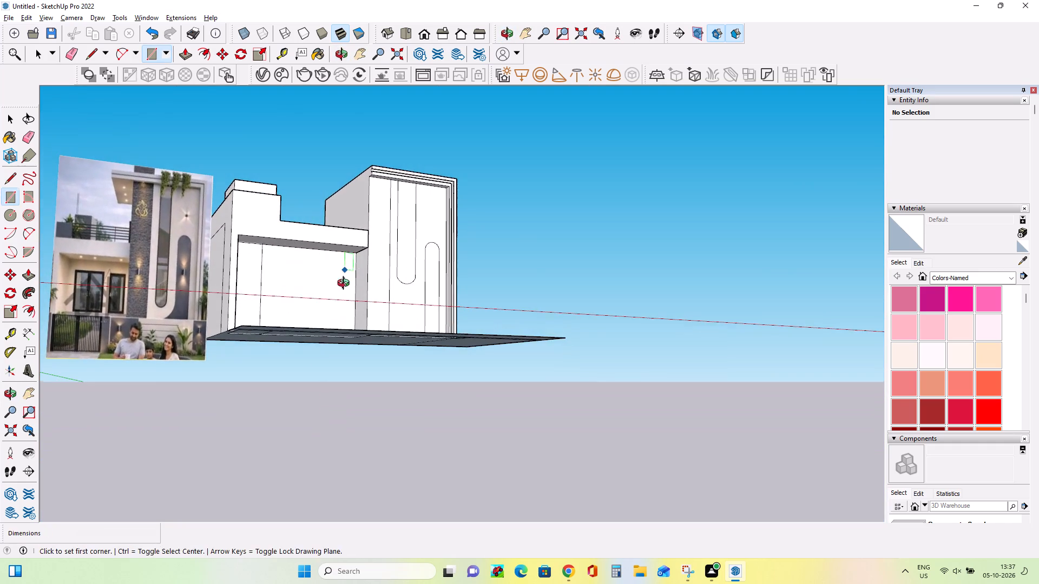
{"action": "middle_click_drag", "start_coordinate": [346, 284], "coordinate": [216, 405]}
{"action": "scroll", "coordinate": [433, 249], "scroll_direction": "down", "scroll_amount": 4}
{"action": "scroll", "coordinate": [465, 229], "scroll_direction": "up", "scroll_amount": 9}
{"action": "middle_click_drag", "start_coordinate": [392, 297], "coordinate": [418, 283]}
{"action": "scroll", "coordinate": [425, 267], "scroll_direction": "down", "scroll_amount": 5}
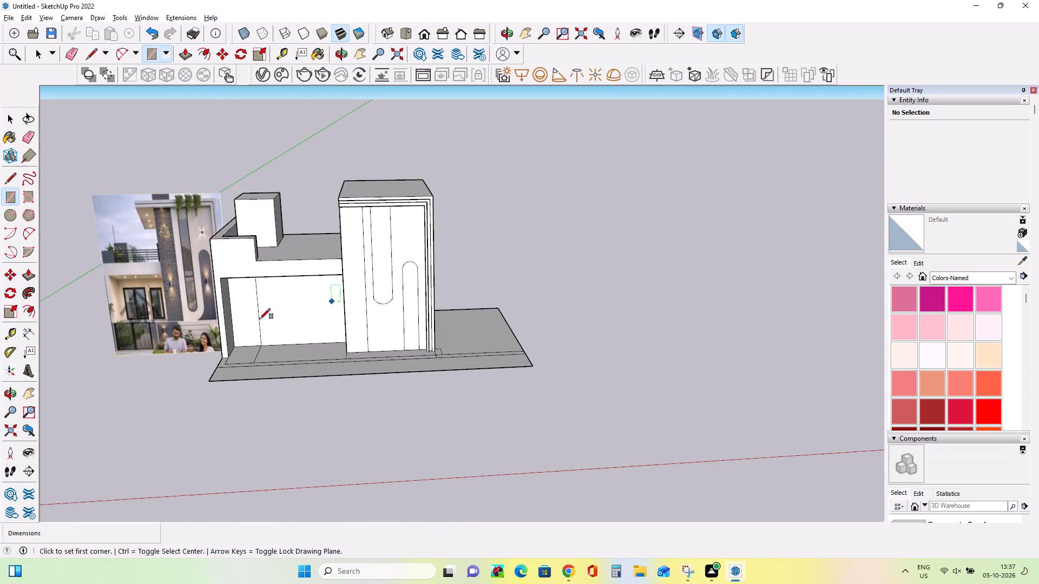
{"action": "middle_click_drag", "start_coordinate": [259, 322], "coordinate": [287, 305]}
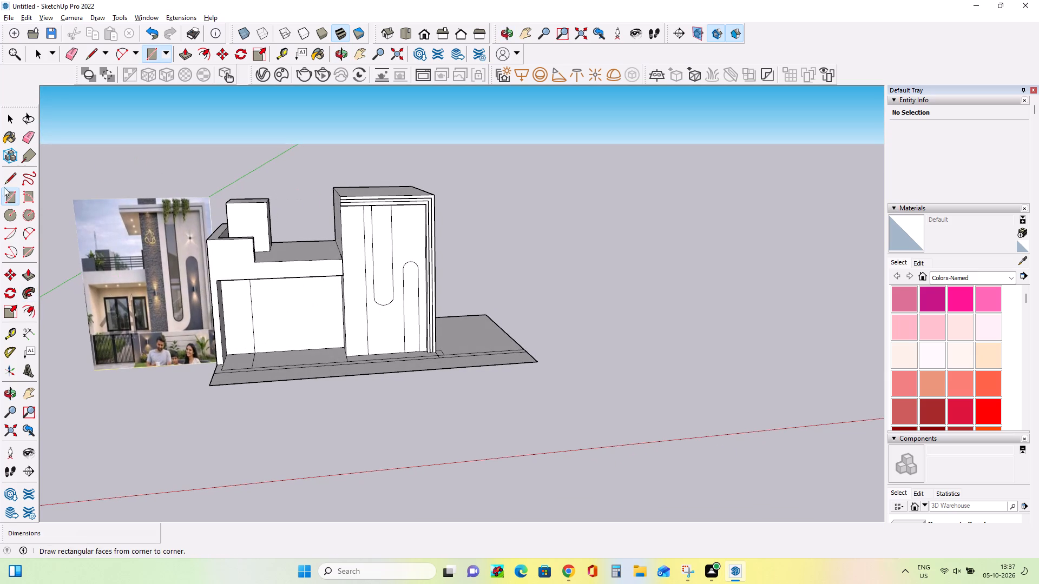
{"action": "left_click", "coordinate": [10, 182]}
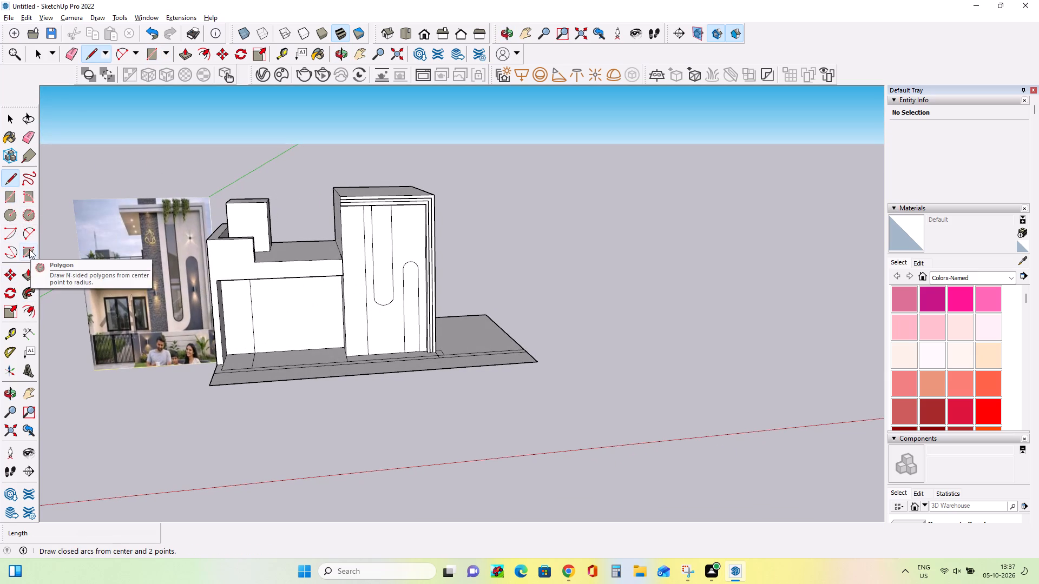
{"action": "left_click", "coordinate": [28, 236]}
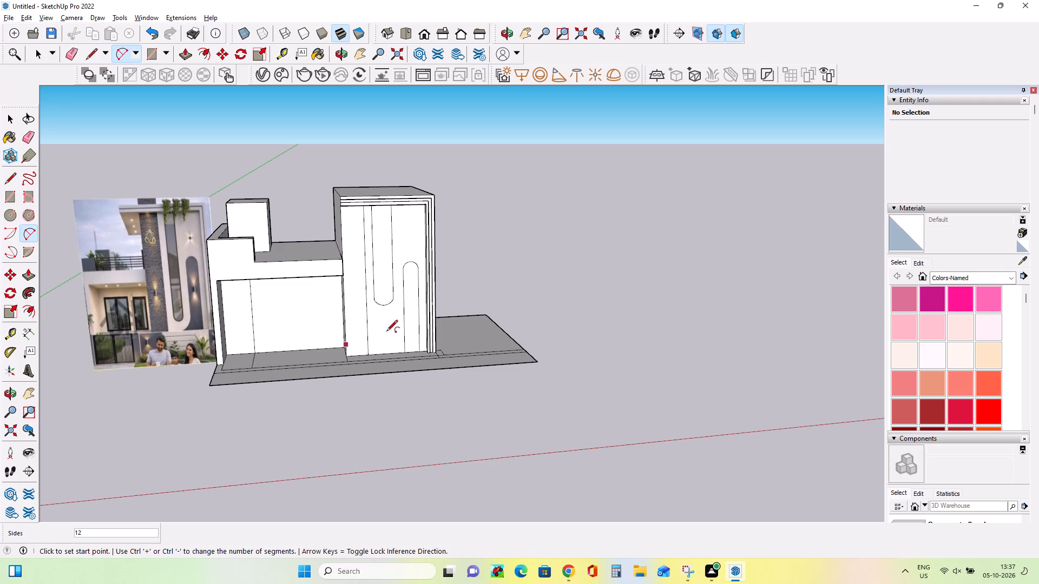
{"action": "left_click", "coordinate": [403, 326]}
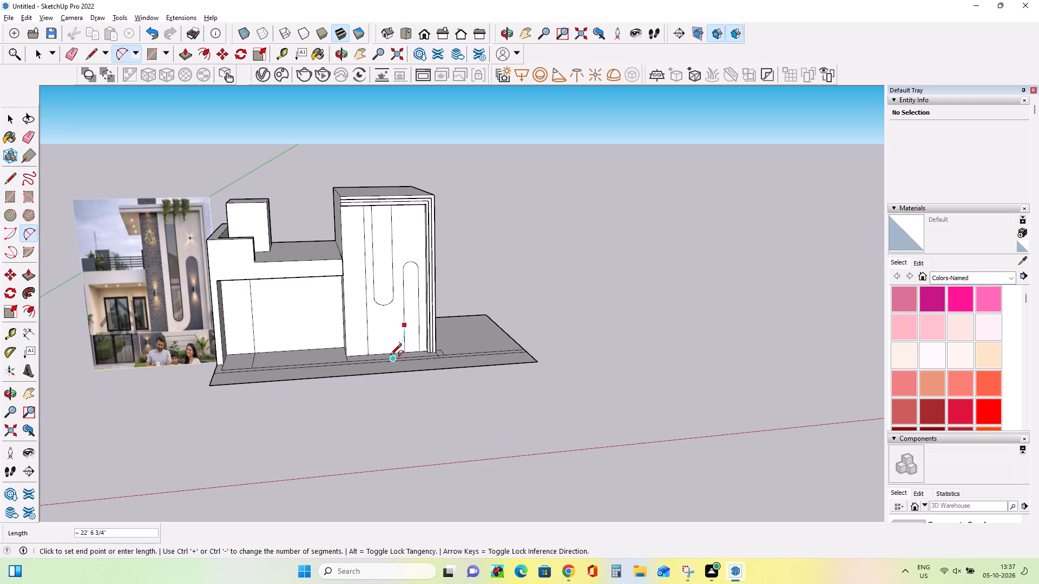
{"action": "scroll", "coordinate": [389, 361], "scroll_direction": "up", "scroll_amount": 10}
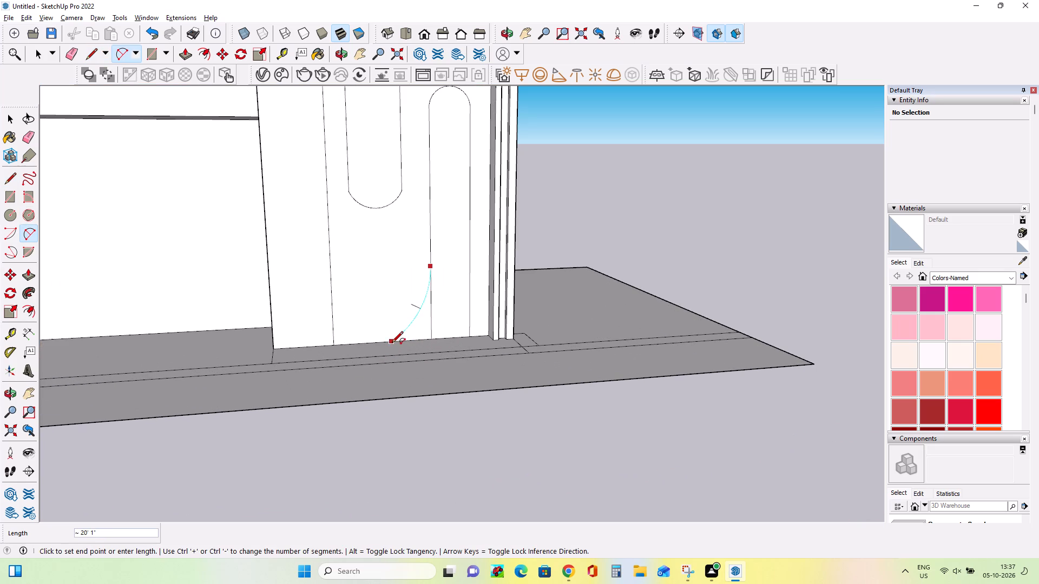
{"action": "left_click", "coordinate": [392, 342]}
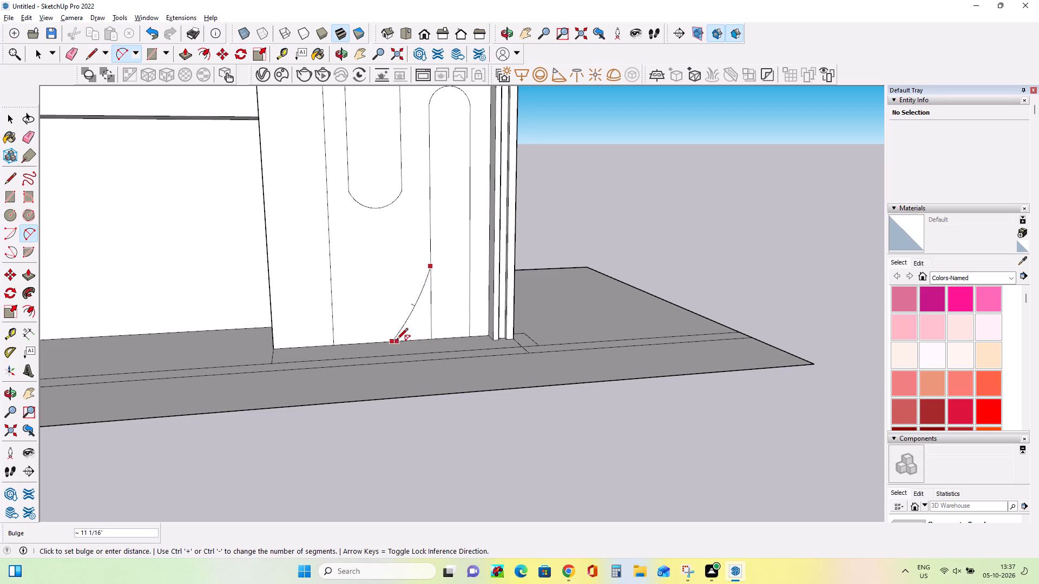
{"action": "left_click", "coordinate": [399, 342]}
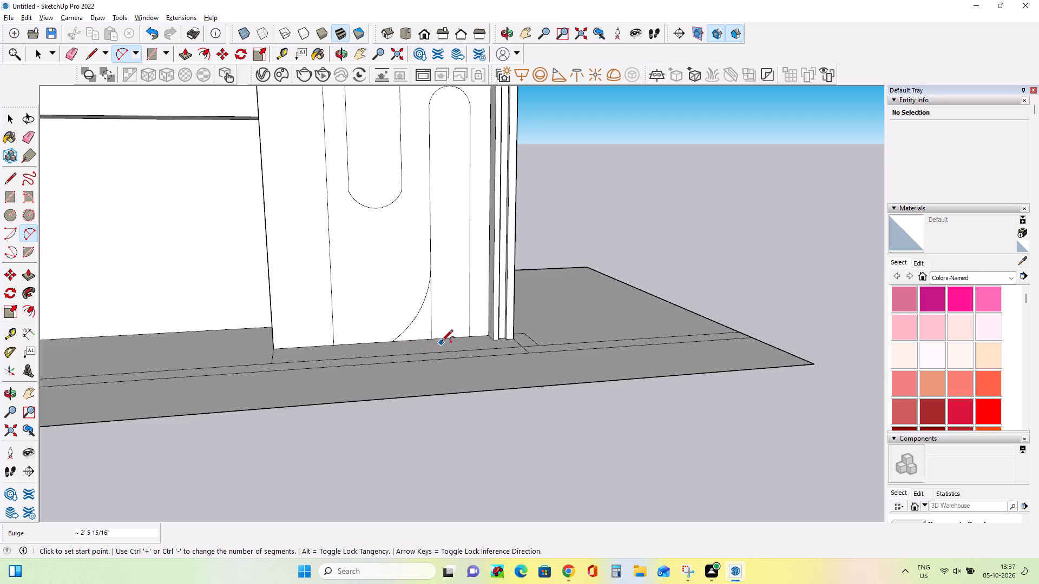
Erase the straight lower part of the shorter strip's inner edge below the new arc.
{"action": "middle_click_drag", "start_coordinate": [442, 342], "coordinate": [435, 356]}
{"action": "left_click", "coordinate": [28, 136]}
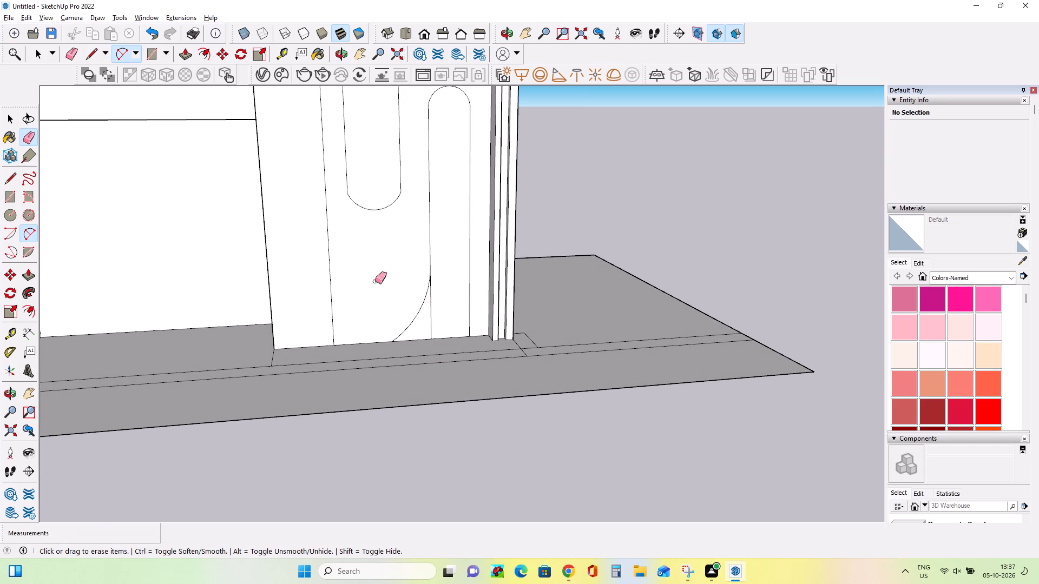
{"action": "left_click", "coordinate": [432, 314]}
Examine the tall block's strips and curved base flare against the reference image from several angles.
{"action": "scroll", "coordinate": [466, 307], "scroll_direction": "down", "scroll_amount": 2}
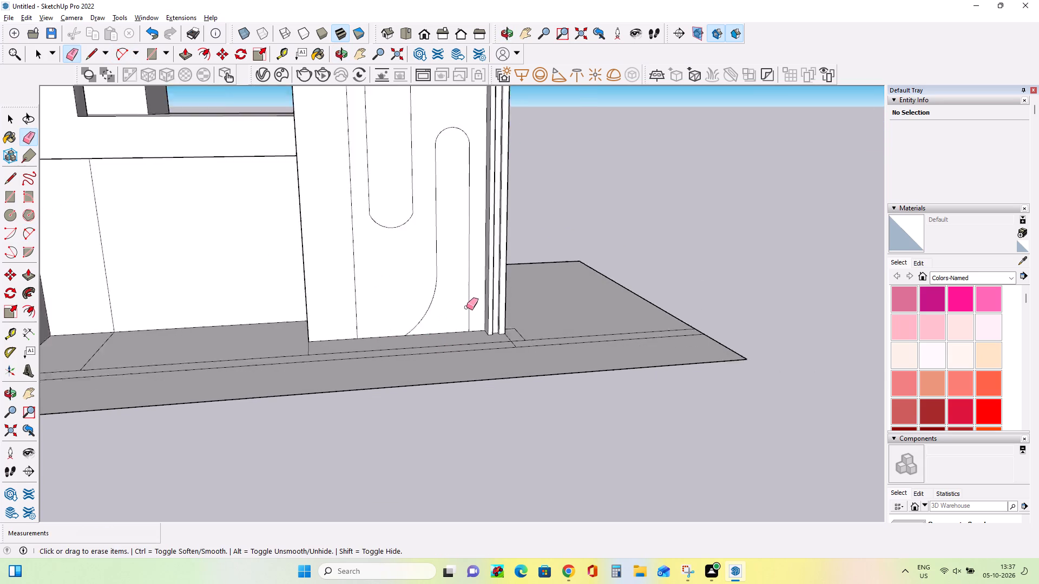
{"action": "scroll", "coordinate": [466, 307], "scroll_direction": "down", "scroll_amount": 10}
{"action": "scroll", "coordinate": [466, 307], "scroll_direction": "up", "scroll_amount": 3}
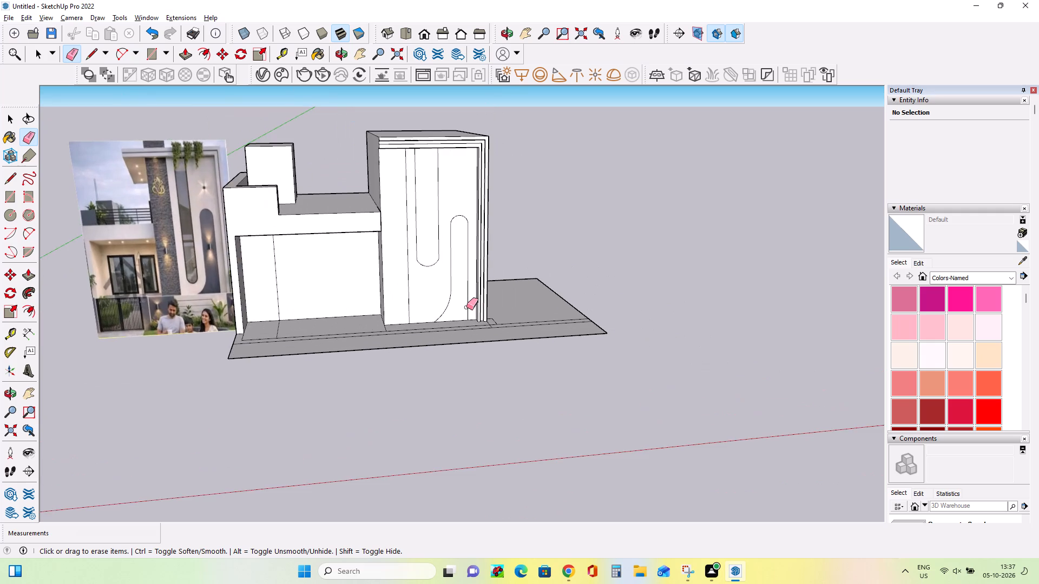
{"action": "scroll", "coordinate": [467, 306], "scroll_direction": "down", "scroll_amount": 4}
{"action": "middle_click_drag", "start_coordinate": [465, 235], "coordinate": [444, 235]}
{"action": "scroll", "coordinate": [463, 224], "scroll_direction": "up", "scroll_amount": 3}
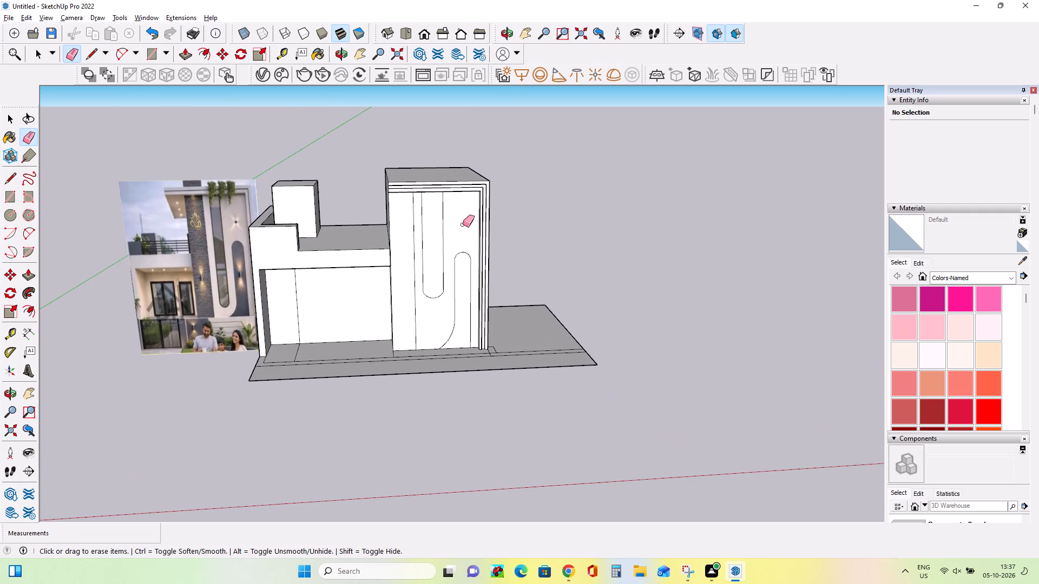
{"action": "middle_click_drag", "start_coordinate": [248, 336], "coordinate": [285, 263]}
{"action": "scroll", "coordinate": [235, 300], "scroll_direction": "up", "scroll_amount": 10}
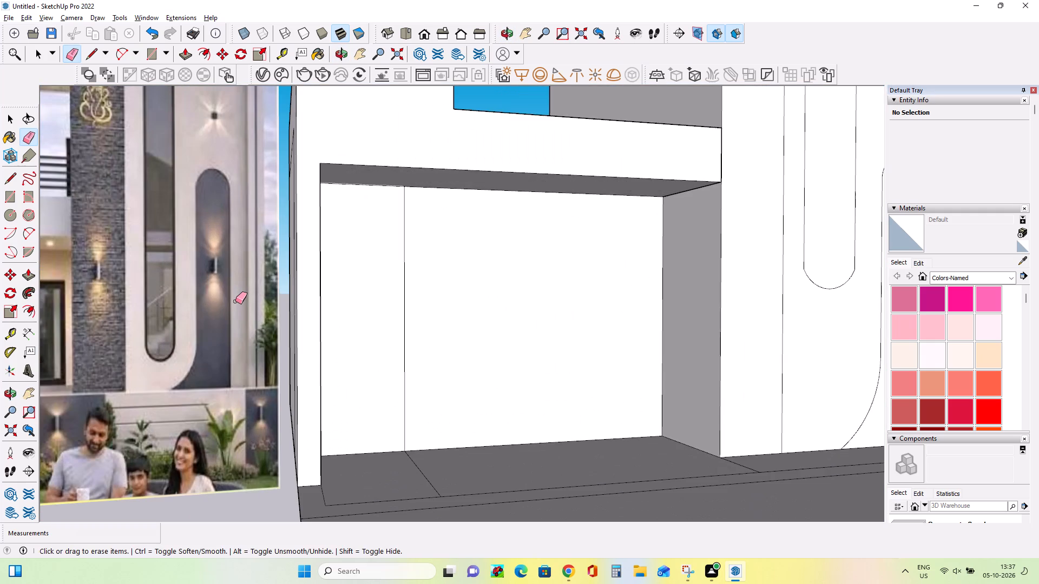
{"action": "scroll", "coordinate": [235, 302], "scroll_direction": "down", "scroll_amount": 9}
{"action": "scroll", "coordinate": [457, 273], "scroll_direction": "down", "scroll_amount": 5}
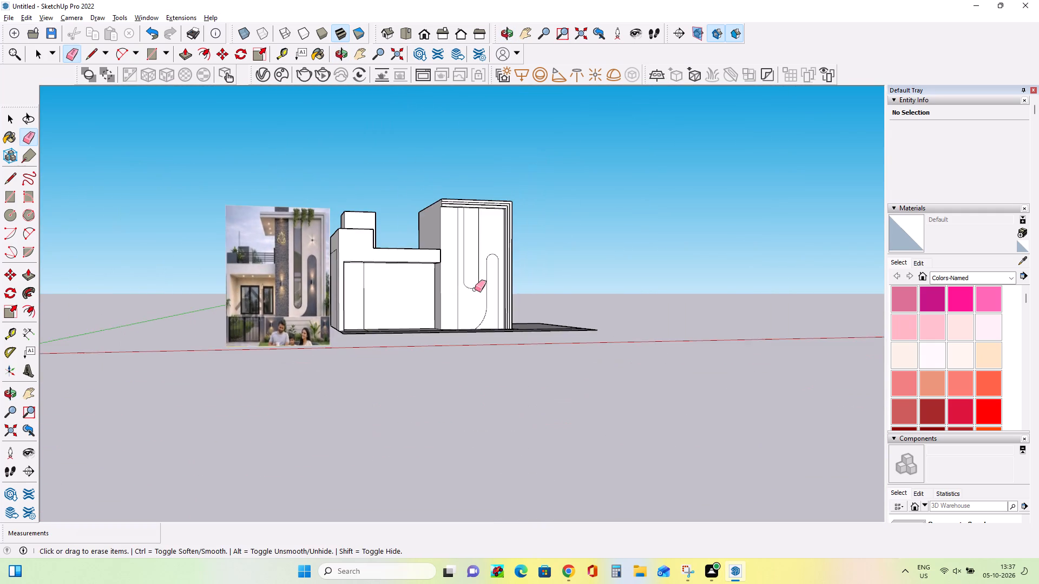
{"action": "middle_click_drag", "start_coordinate": [475, 289], "coordinate": [456, 322]}
{"action": "scroll", "coordinate": [412, 304], "scroll_direction": "up", "scroll_amount": 3}
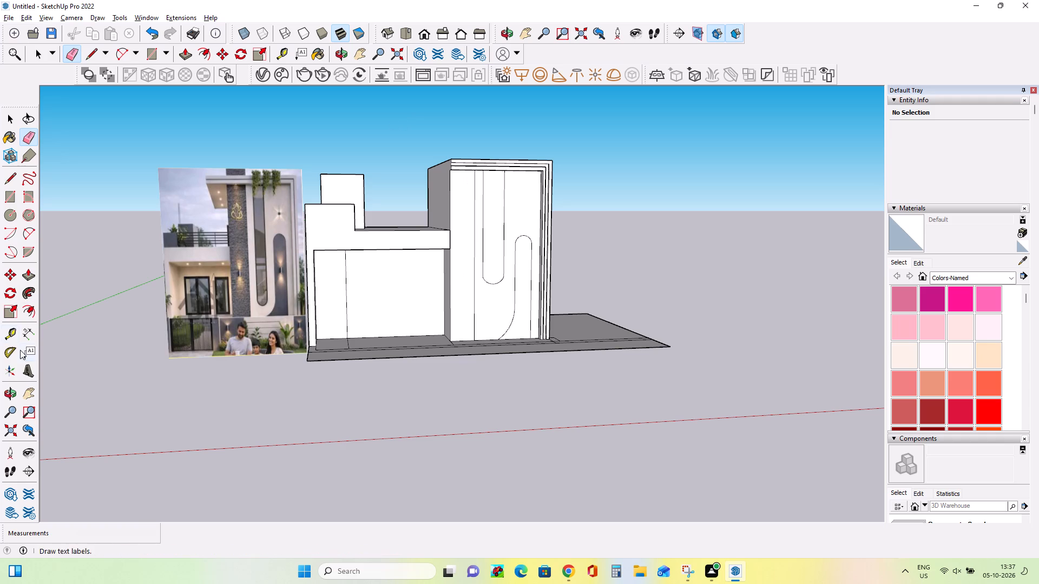
{"action": "left_click", "coordinate": [25, 395]}
{"action": "left_click_drag", "start_coordinate": [363, 296], "coordinate": [333, 375]}
{"action": "left_click", "coordinate": [333, 375]}
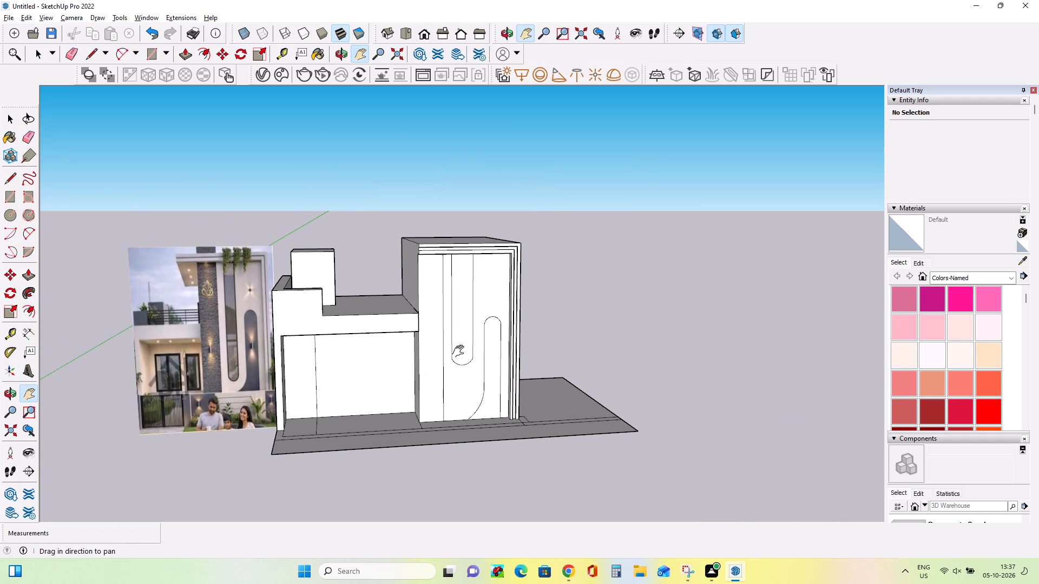
{"action": "scroll", "coordinate": [463, 350], "scroll_direction": "up", "scroll_amount": 1}
{"action": "middle_click_drag", "start_coordinate": [458, 352], "coordinate": [452, 354]}
{"action": "middle_click_drag", "start_coordinate": [399, 281], "coordinate": [507, 294]}
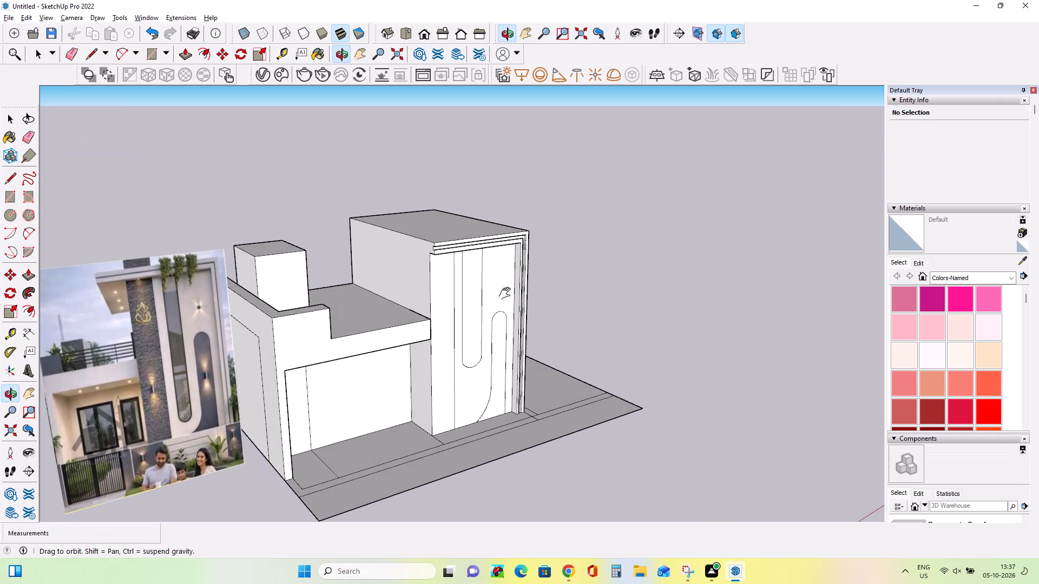
{"action": "middle_click_drag", "start_coordinate": [507, 294], "coordinate": [517, 315]}
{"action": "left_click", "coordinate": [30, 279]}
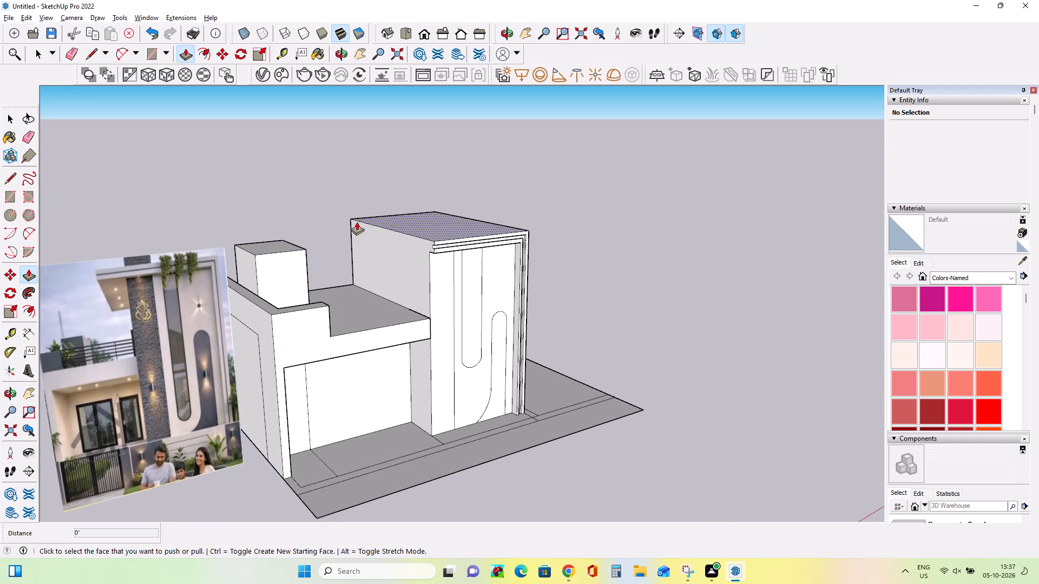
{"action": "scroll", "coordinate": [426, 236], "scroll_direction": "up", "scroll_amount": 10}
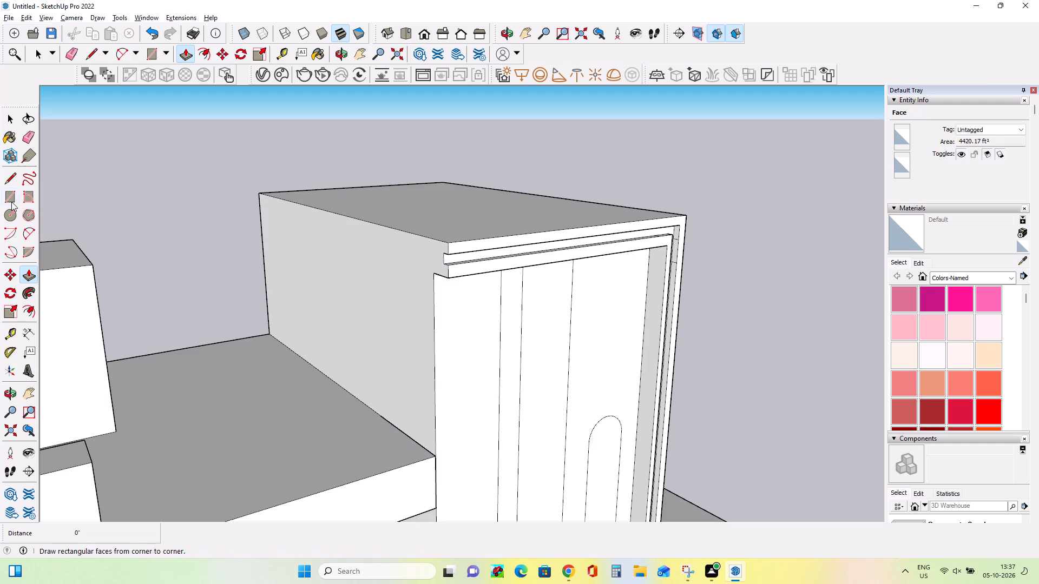
Draw three lines across the tall block's side face, about 88' 7", 87' 3" and 84' 3" long, continuing the roof band edges to the rear corner.
{"action": "left_click", "coordinate": [14, 180]}
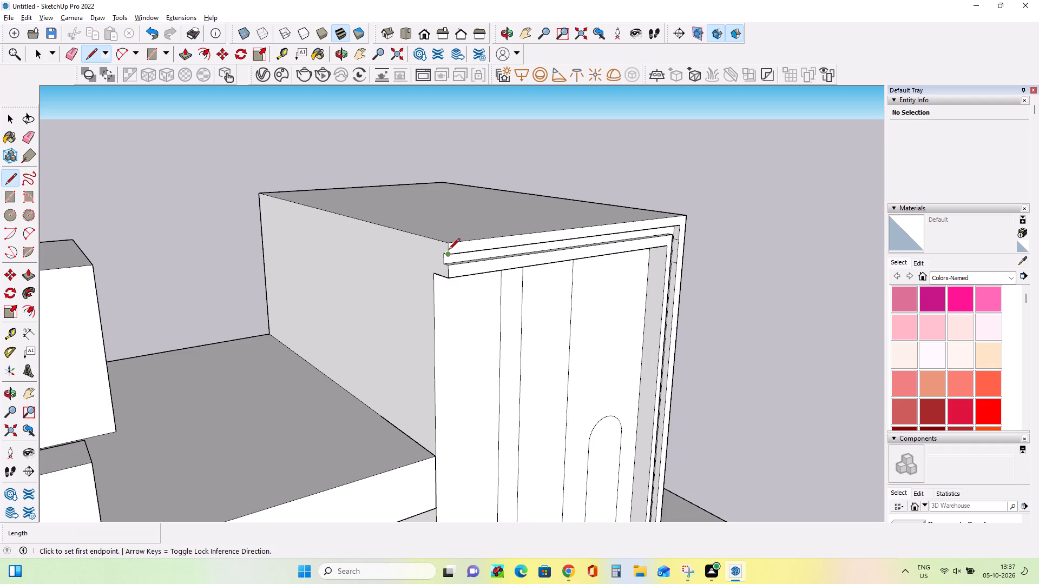
{"action": "left_click", "coordinate": [448, 255]}
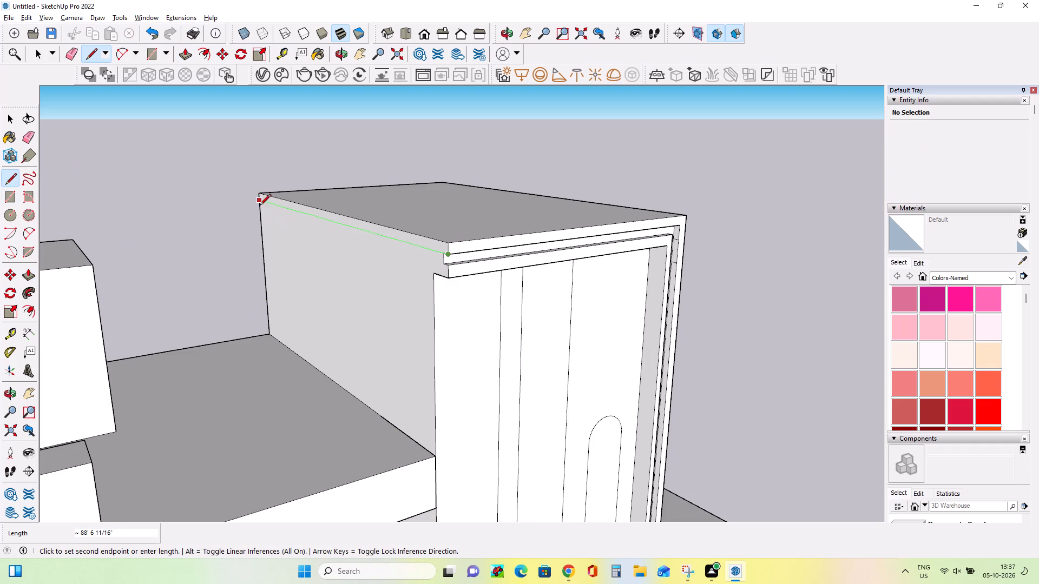
{"action": "left_click", "coordinate": [257, 206]}
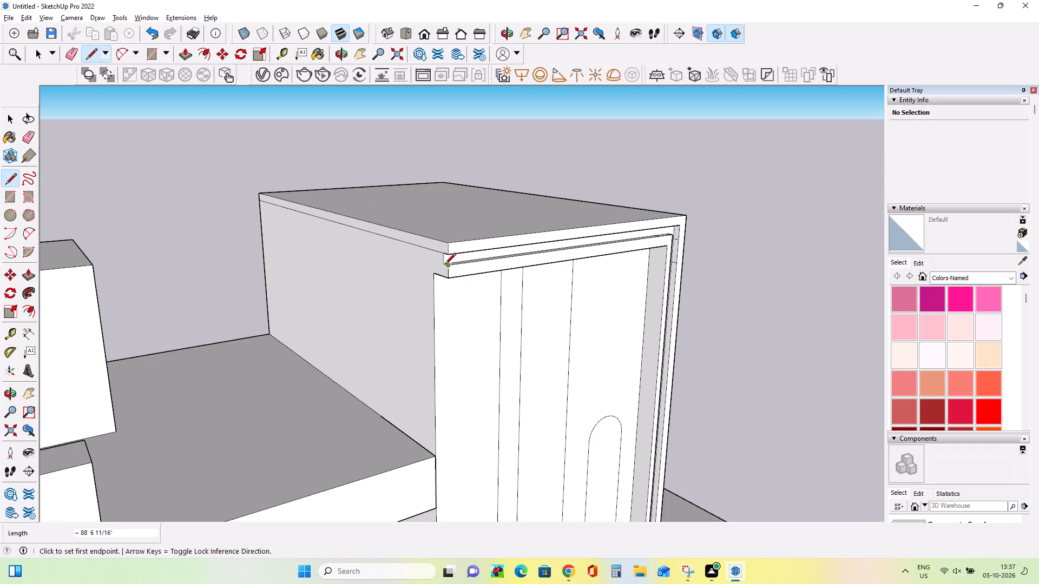
{"action": "left_click", "coordinate": [444, 263]}
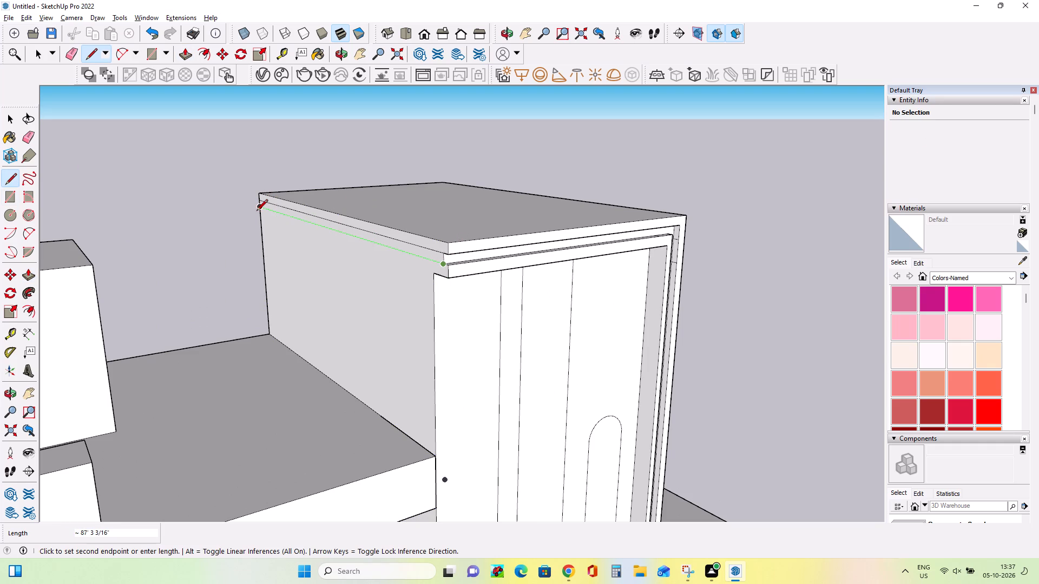
{"action": "left_click", "coordinate": [257, 211]}
{"action": "left_click", "coordinate": [432, 275]}
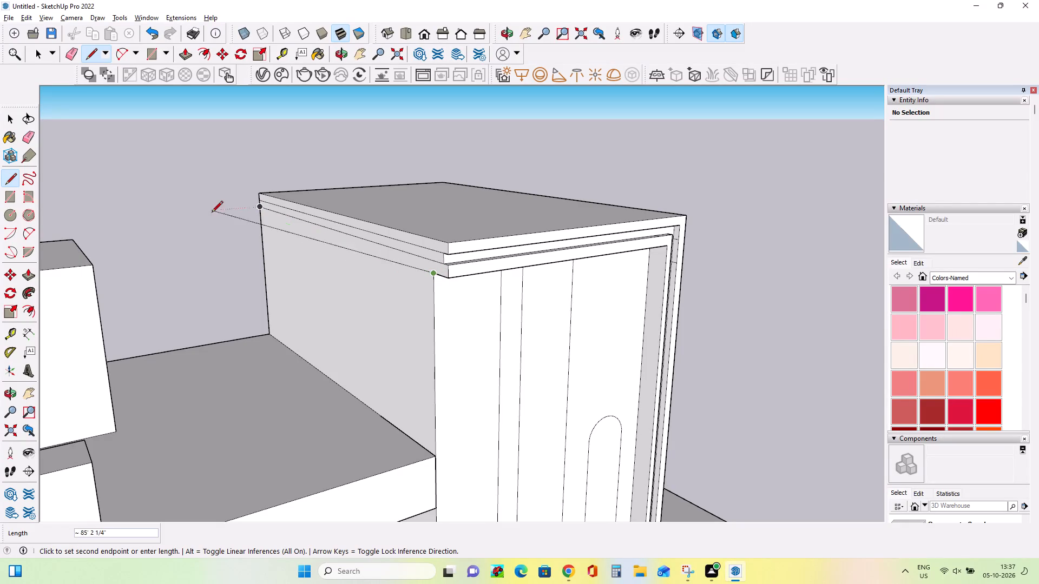
{"action": "left_click", "coordinate": [257, 217]}
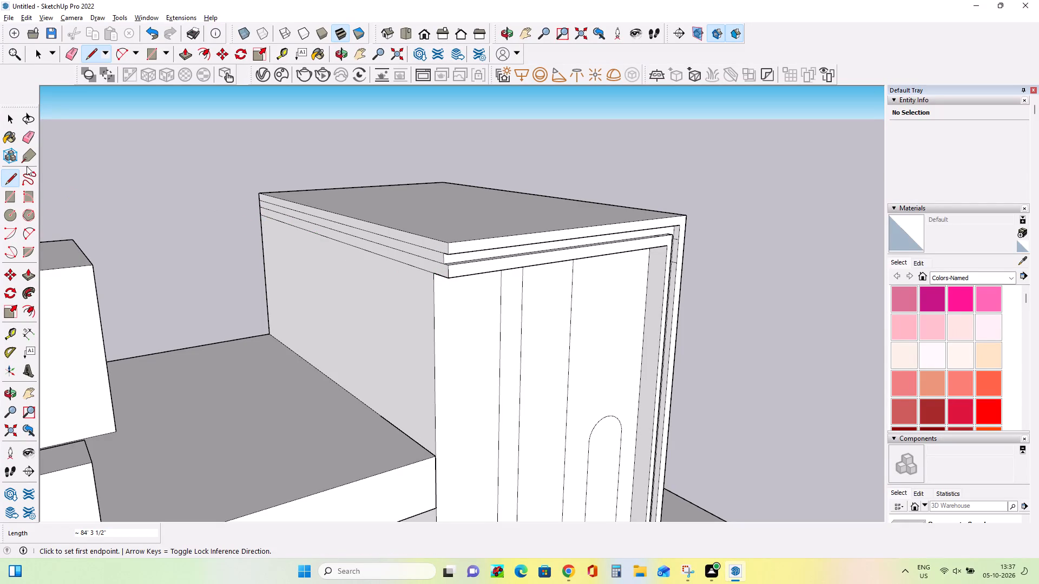
Push/Pull the top roof band about 14' 4" out from the tall block's side, over the lower roof.
{"action": "left_click", "coordinate": [29, 279]}
{"action": "left_click", "coordinate": [439, 246]}
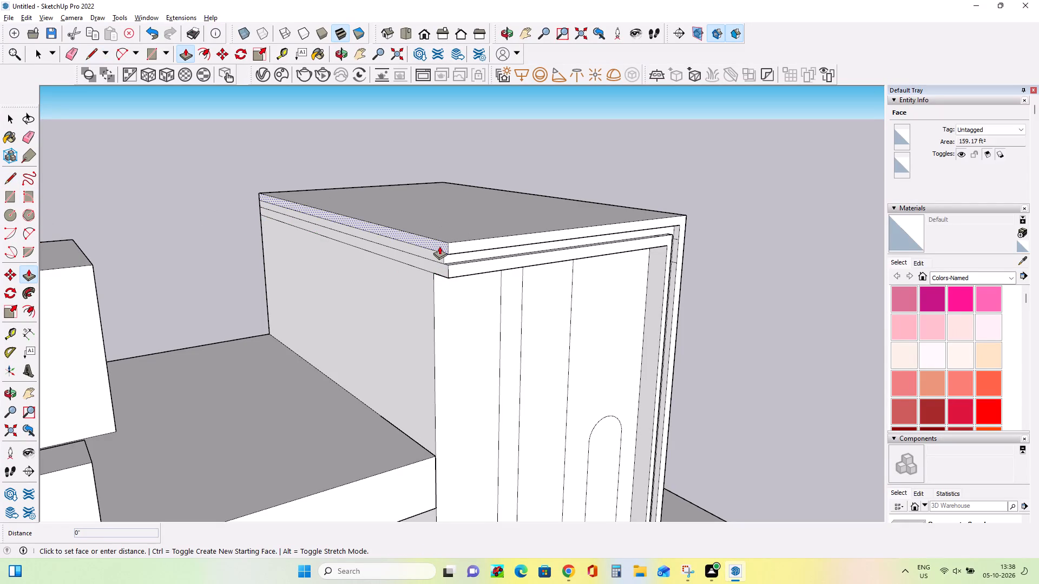
{"action": "left_click", "coordinate": [358, 271]}
Push/Pull the recessed middle roof band about 12' 4" out from the tall block's side, beneath the top band.
{"action": "scroll", "coordinate": [456, 280], "scroll_direction": "down", "scroll_amount": 9}
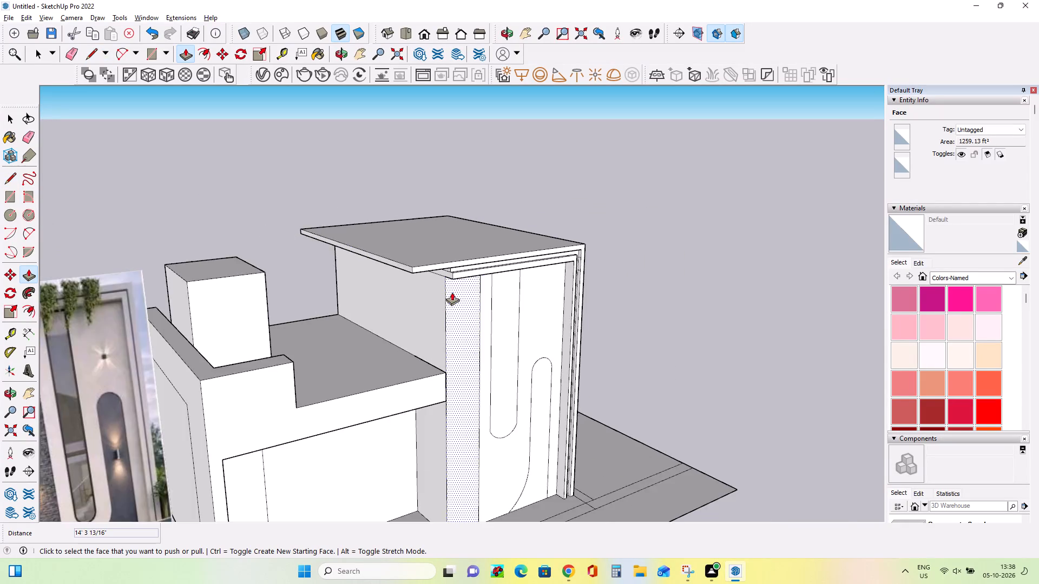
{"action": "scroll", "coordinate": [445, 296], "scroll_direction": "down", "scroll_amount": 4}
{"action": "middle_click_drag", "start_coordinate": [197, 281], "coordinate": [321, 269]}
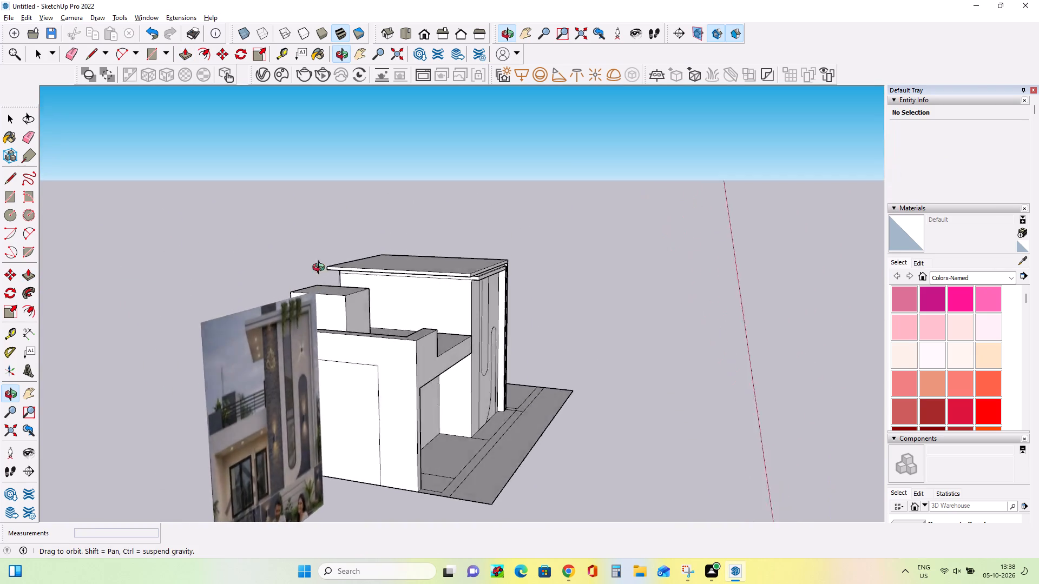
{"action": "middle_click_drag", "start_coordinate": [321, 269], "coordinate": [107, 304]}
{"action": "scroll", "coordinate": [436, 287], "scroll_direction": "up", "scroll_amount": 5}
{"action": "middle_click_drag", "start_coordinate": [428, 291], "coordinate": [429, 282]}
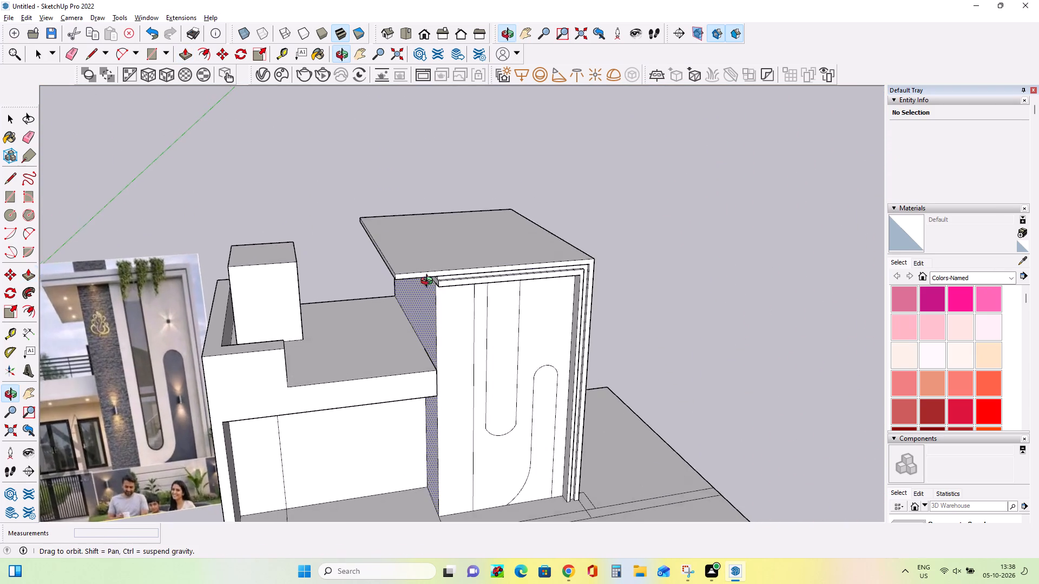
{"action": "middle_click_drag", "start_coordinate": [429, 282], "coordinate": [475, 209]}
{"action": "scroll", "coordinate": [444, 248], "scroll_direction": "up", "scroll_amount": 6}
{"action": "left_click", "coordinate": [458, 247]}
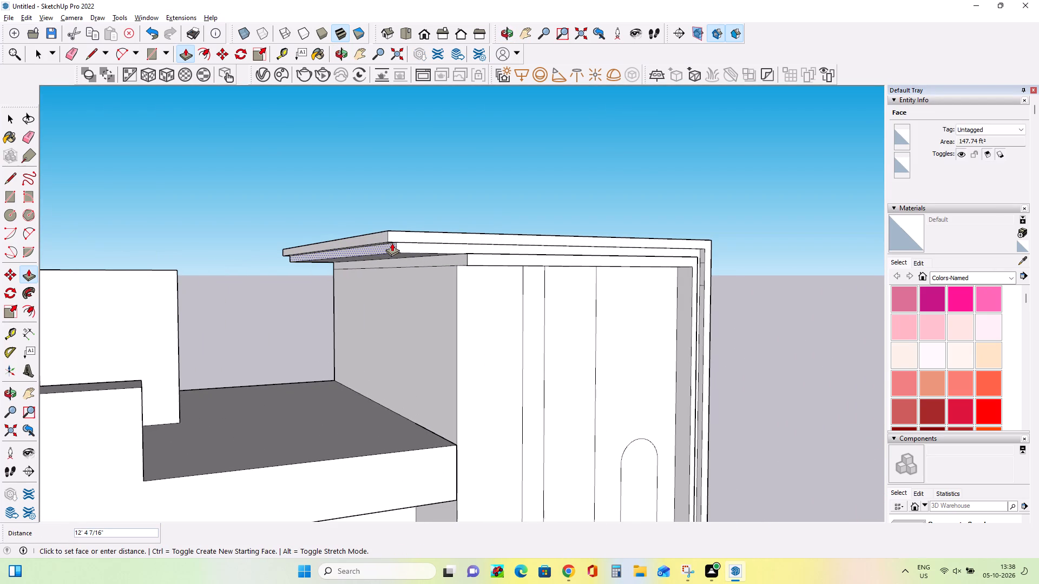
{"action": "left_click", "coordinate": [392, 243]}
Push/Pull the lowest roof band out about 12' 4", and extend it about 1' 11" more to line up with the top band.
{"action": "left_click", "coordinate": [453, 259]}
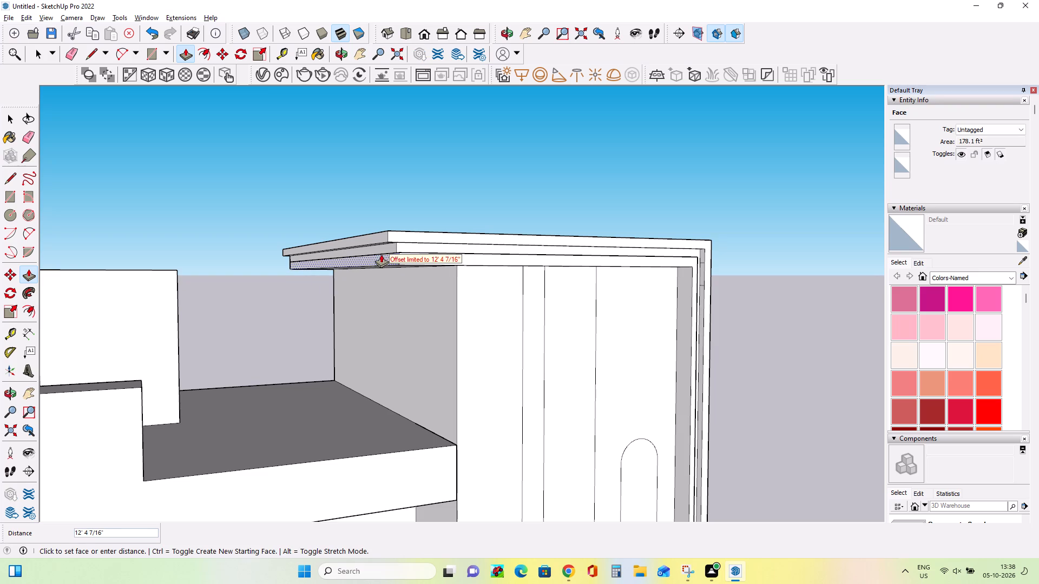
{"action": "left_click", "coordinate": [368, 237]}
{"action": "middle_click_drag", "start_coordinate": [444, 272], "coordinate": [328, 293]}
{"action": "middle_click_drag", "start_coordinate": [336, 274], "coordinate": [545, 203]}
{"action": "left_click", "coordinate": [459, 224]}
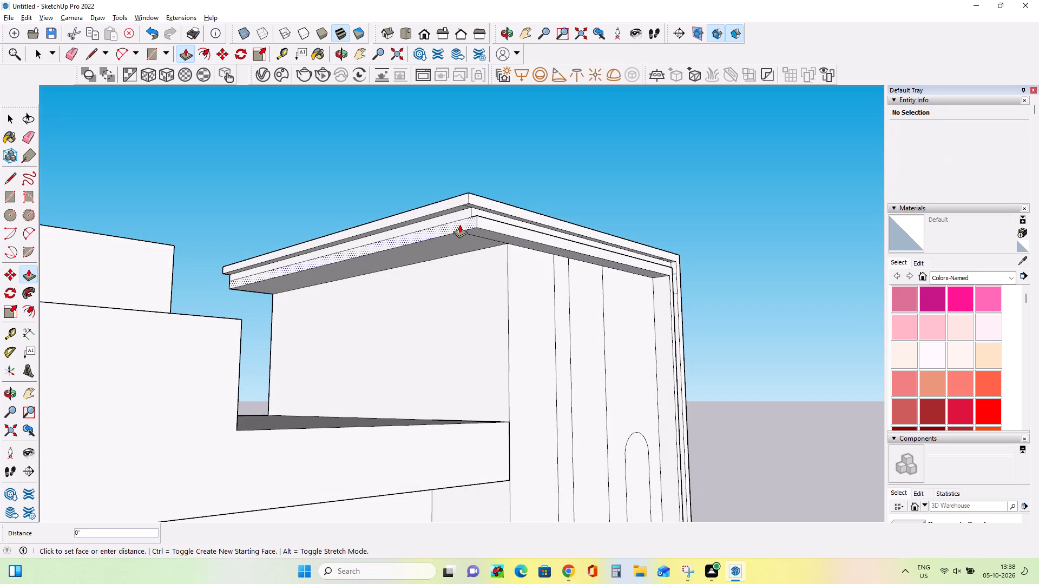
{"action": "left_click", "coordinate": [445, 204]}
Push the top roof band's overhanging side face back in by about 2' 7".
{"action": "middle_click_drag", "start_coordinate": [496, 239], "coordinate": [320, 323]}
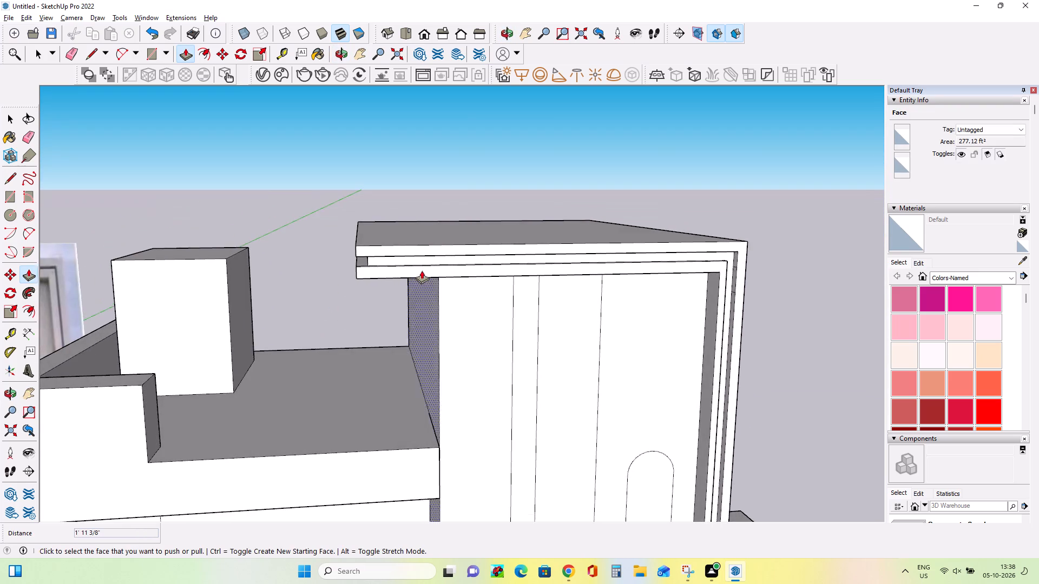
{"action": "scroll", "coordinate": [422, 270], "scroll_direction": "down", "scroll_amount": 12}
{"action": "middle_click_drag", "start_coordinate": [481, 331], "coordinate": [494, 306]}
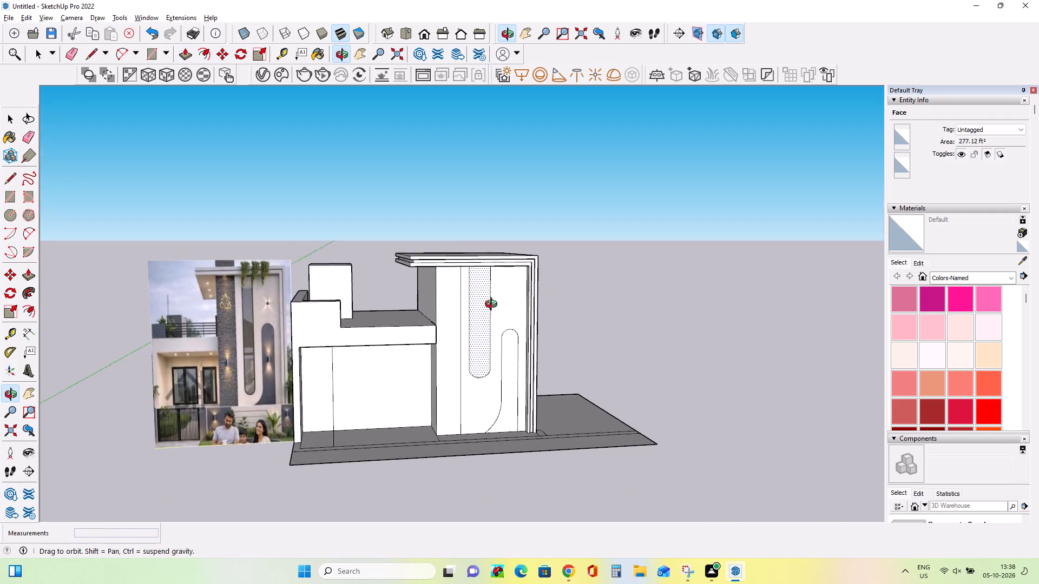
{"action": "middle_click_drag", "start_coordinate": [494, 306], "coordinate": [495, 287]}
{"action": "scroll", "coordinate": [382, 247], "scroll_direction": "up", "scroll_amount": 11}
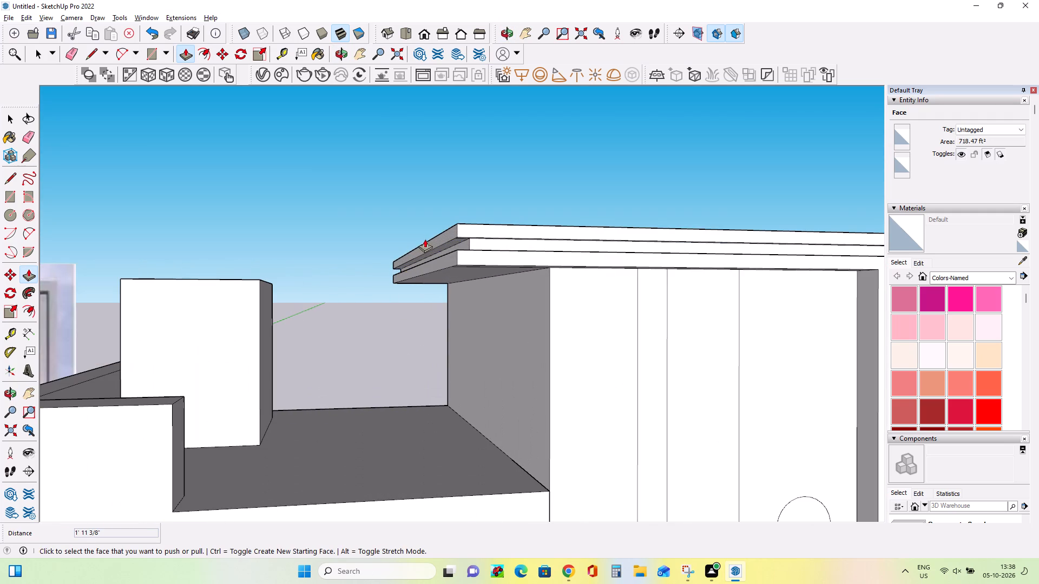
{"action": "left_click", "coordinate": [428, 243]}
{"action": "left_click", "coordinate": [442, 242]}
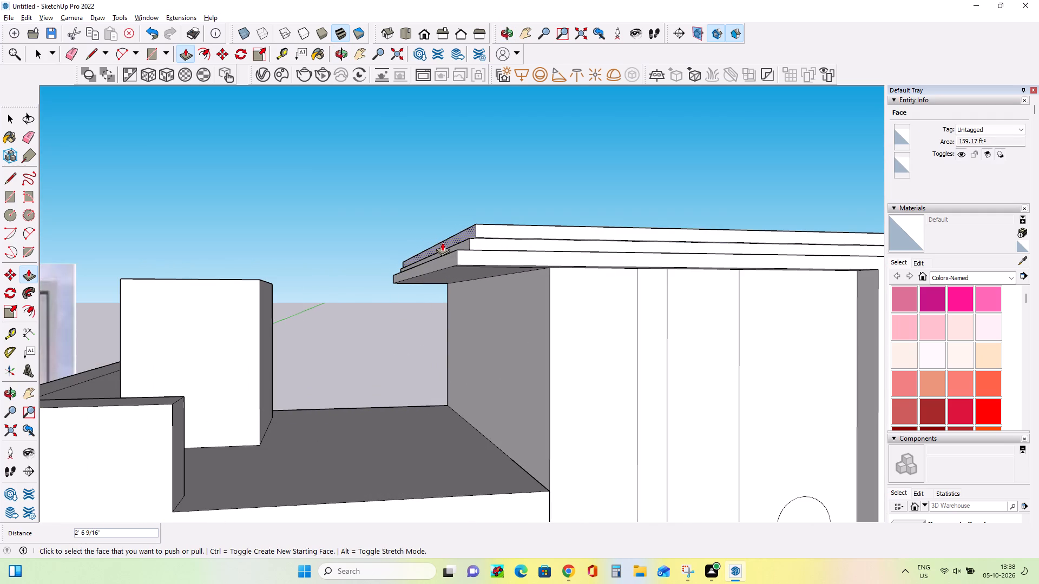
Push the middle band's overhang in about 1' 8" and the lowest band's 2', aligning the lowest with the top band.
{"action": "left_click", "coordinate": [468, 242]}
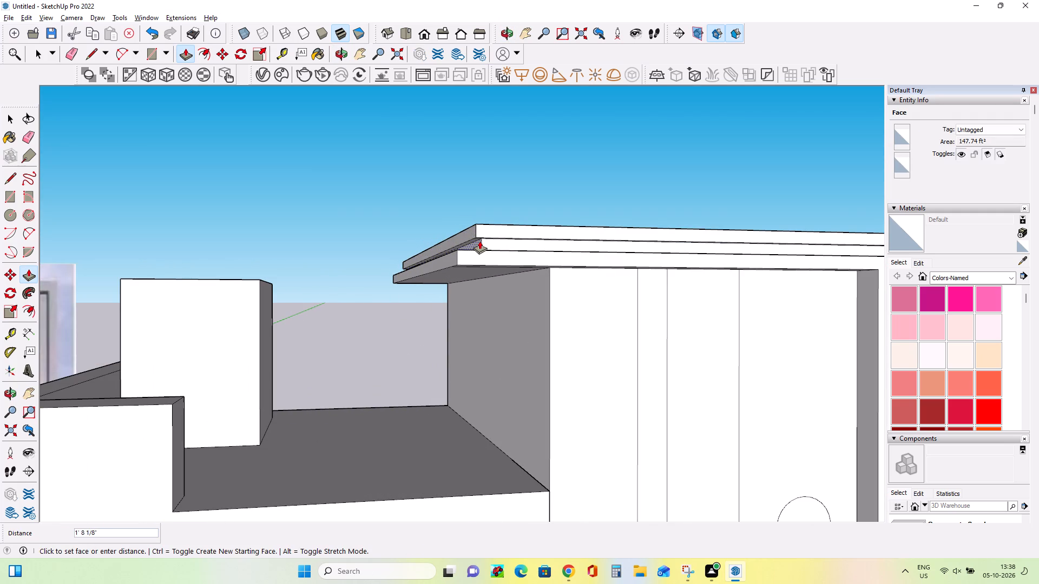
{"action": "left_click", "coordinate": [479, 241]}
{"action": "left_click", "coordinate": [449, 258]}
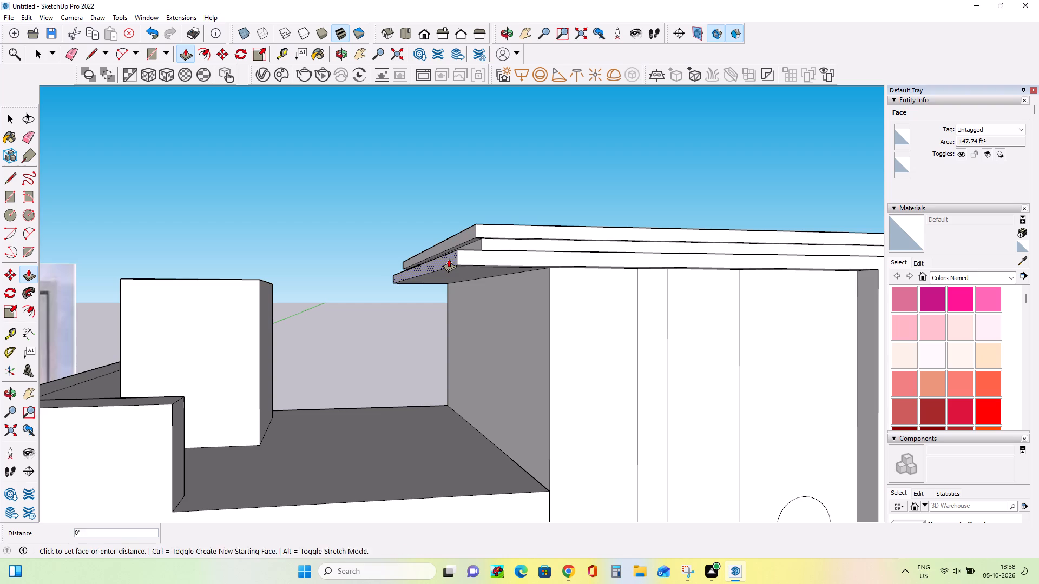
{"action": "left_click", "coordinate": [449, 255]}
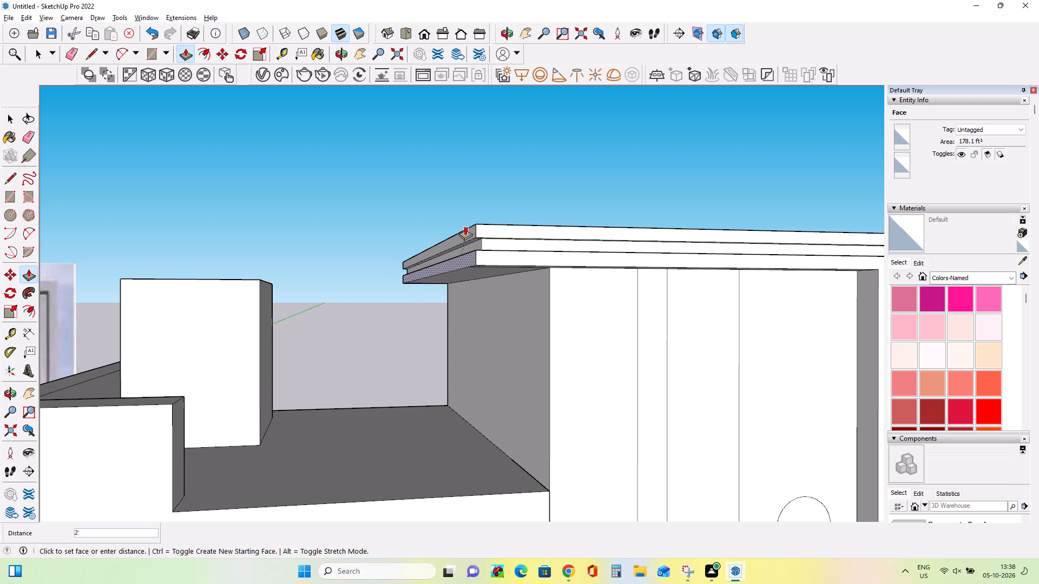
{"action": "left_click", "coordinate": [465, 227]}
Examine the tall block's layered roof overhang against the reference image.
{"action": "middle_click_drag", "start_coordinate": [486, 280], "coordinate": [437, 337]}
{"action": "scroll", "coordinate": [436, 316], "scroll_direction": "down", "scroll_amount": 3}
{"action": "scroll", "coordinate": [436, 316], "scroll_direction": "up", "scroll_amount": 1}
{"action": "scroll", "coordinate": [436, 316], "scroll_direction": "down", "scroll_amount": 11}
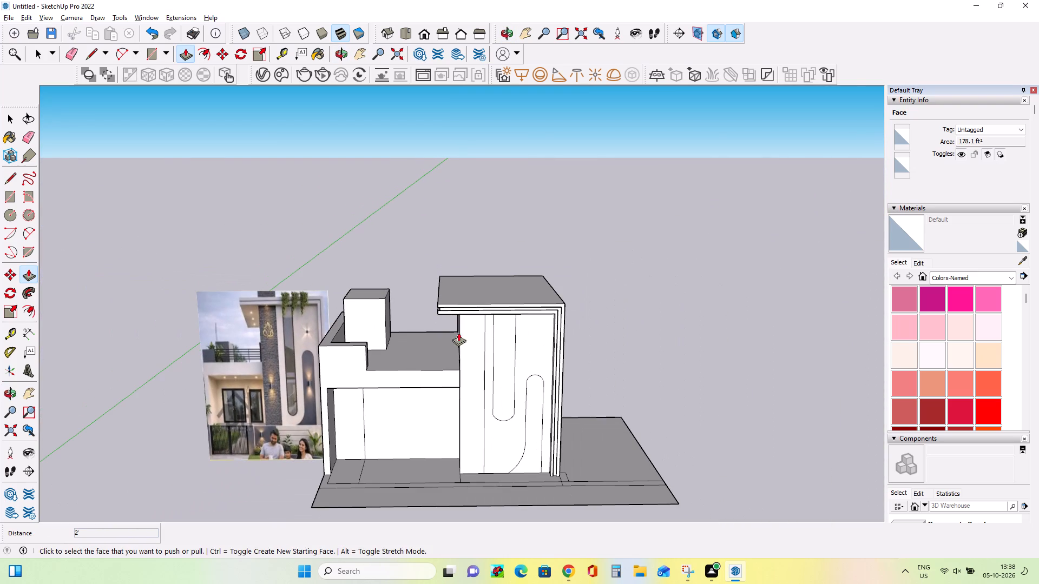
{"action": "scroll", "coordinate": [483, 340], "scroll_direction": "up", "scroll_amount": 4}
{"action": "scroll", "coordinate": [488, 349], "scroll_direction": "down", "scroll_amount": 4}
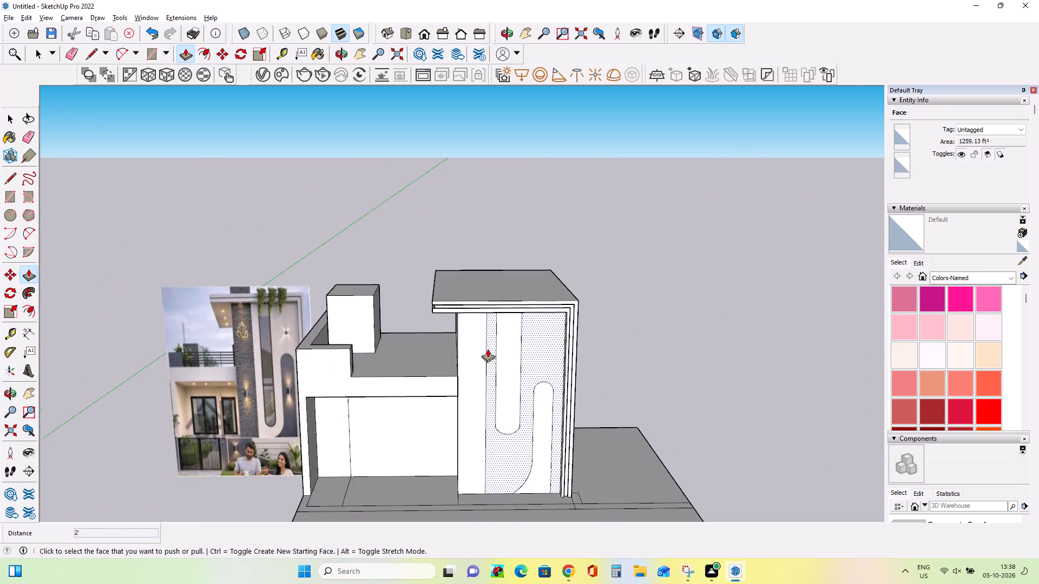
{"action": "scroll", "coordinate": [488, 349], "scroll_direction": "down", "scroll_amount": 6}
{"action": "scroll", "coordinate": [504, 460], "scroll_direction": "up", "scroll_amount": 4}
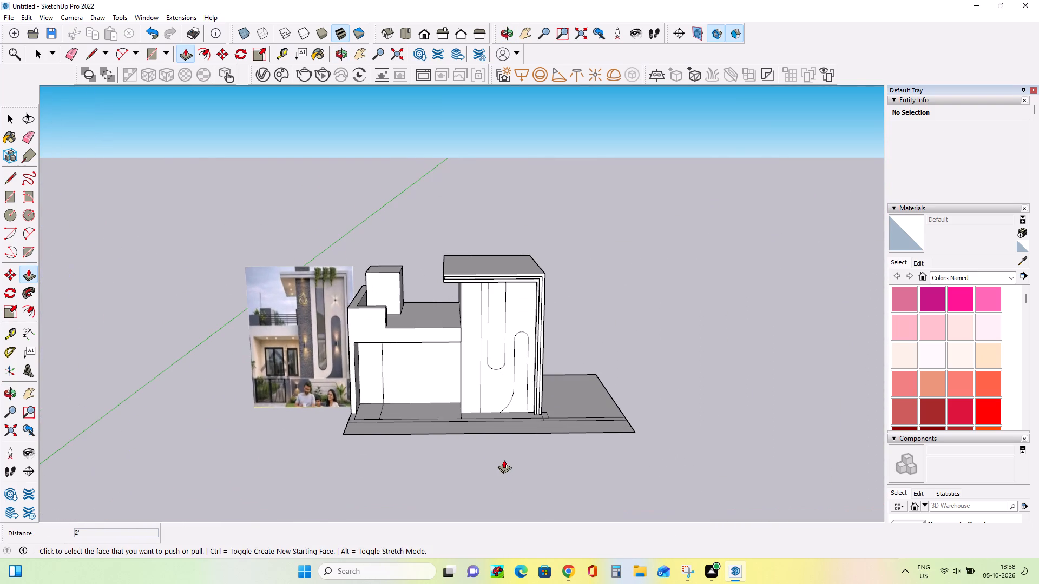
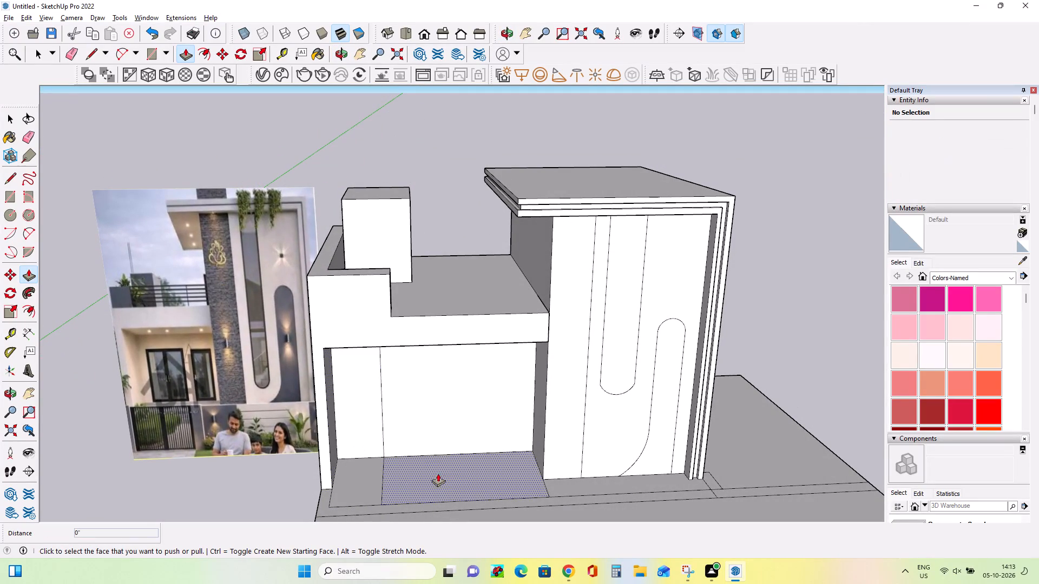
Compare the model's ground-floor entrance with the reference image, including the larger copy in Snipping Tool.
{"action": "middle_click_drag", "start_coordinate": [452, 474], "coordinate": [448, 462]}
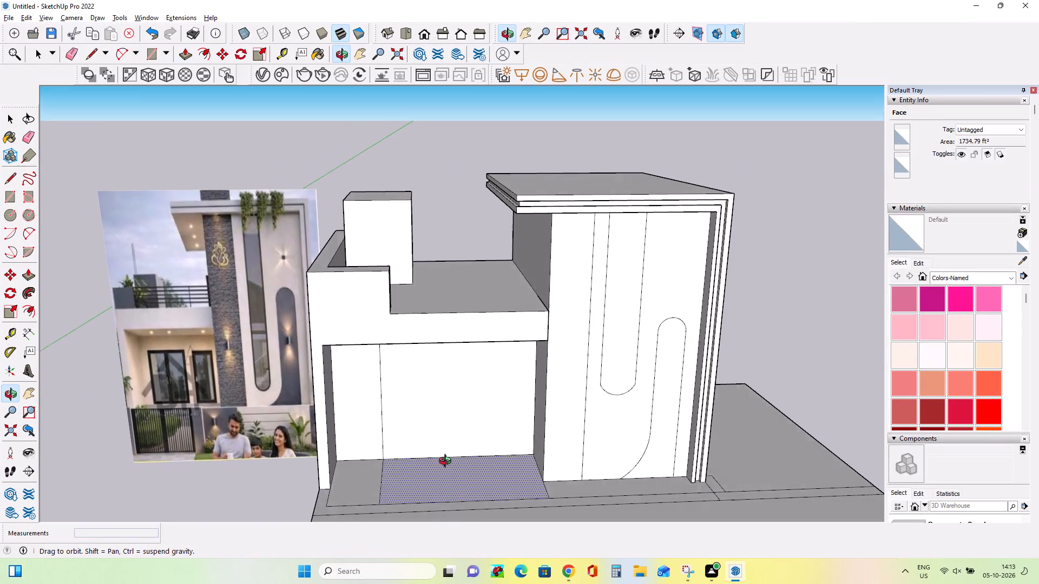
{"action": "middle_click_drag", "start_coordinate": [448, 462], "coordinate": [448, 461]}
{"action": "scroll", "coordinate": [176, 404], "scroll_direction": "up", "scroll_amount": 4}
{"action": "middle_click_drag", "start_coordinate": [240, 424], "coordinate": [240, 481]}
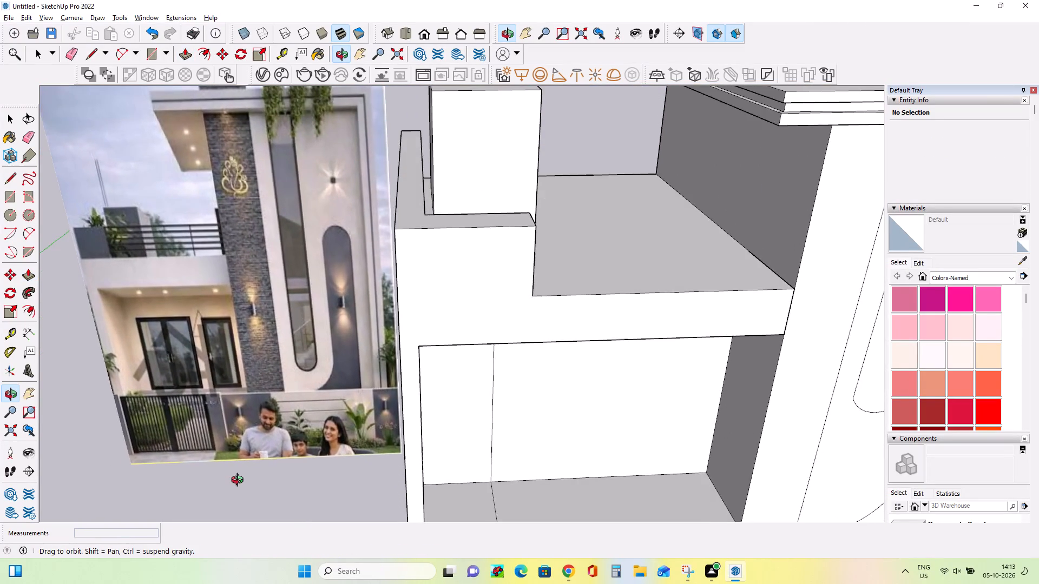
{"action": "middle_click_drag", "start_coordinate": [240, 481], "coordinate": [249, 398]}
{"action": "left_click", "coordinate": [686, 569]}
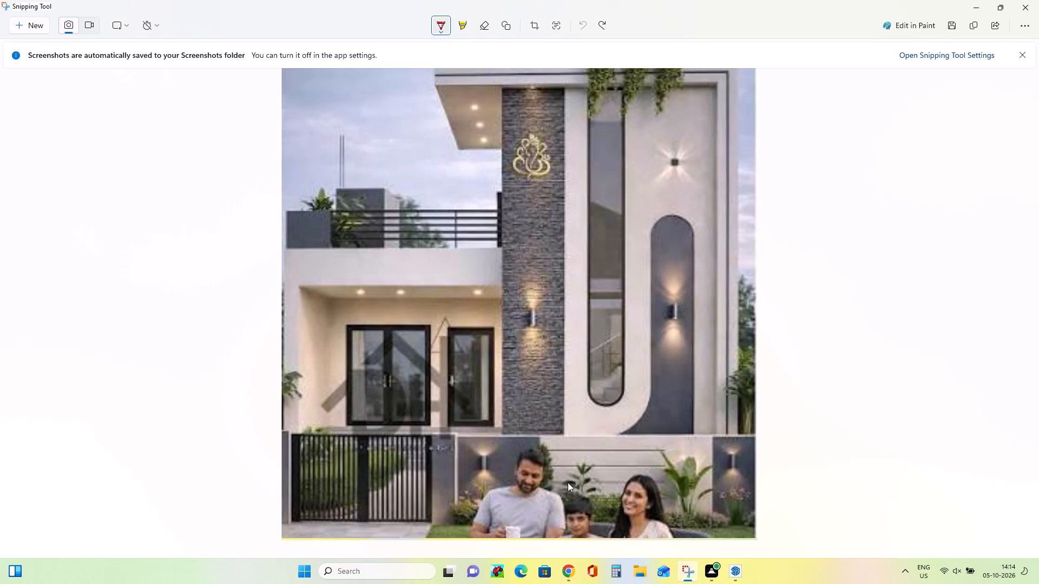
{"action": "key", "text": "alt+Tab"}
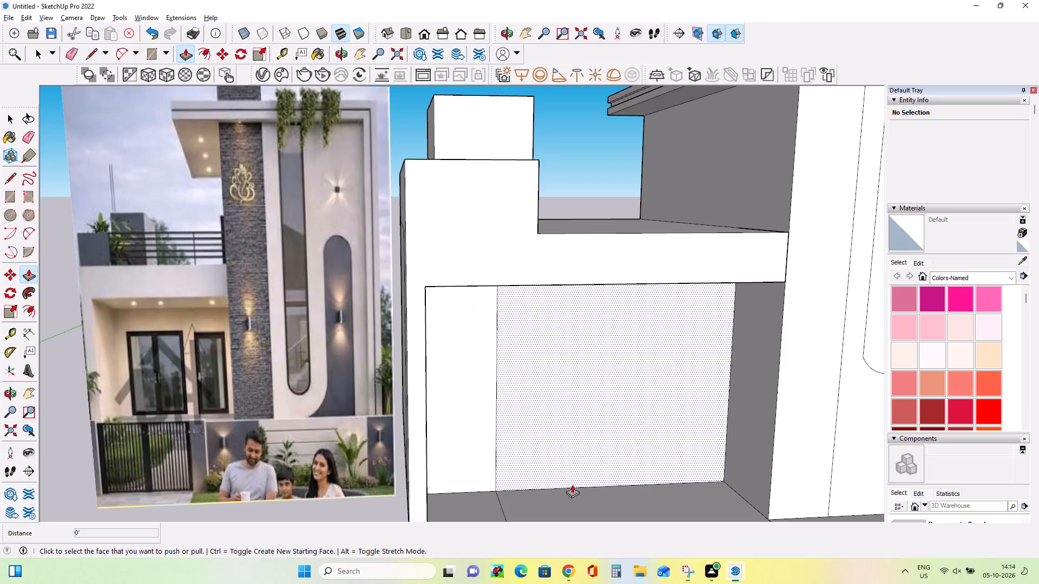
{"action": "scroll", "coordinate": [551, 452], "scroll_direction": "down", "scroll_amount": 6}
{"action": "middle_click_drag", "start_coordinate": [560, 512], "coordinate": [529, 534]}
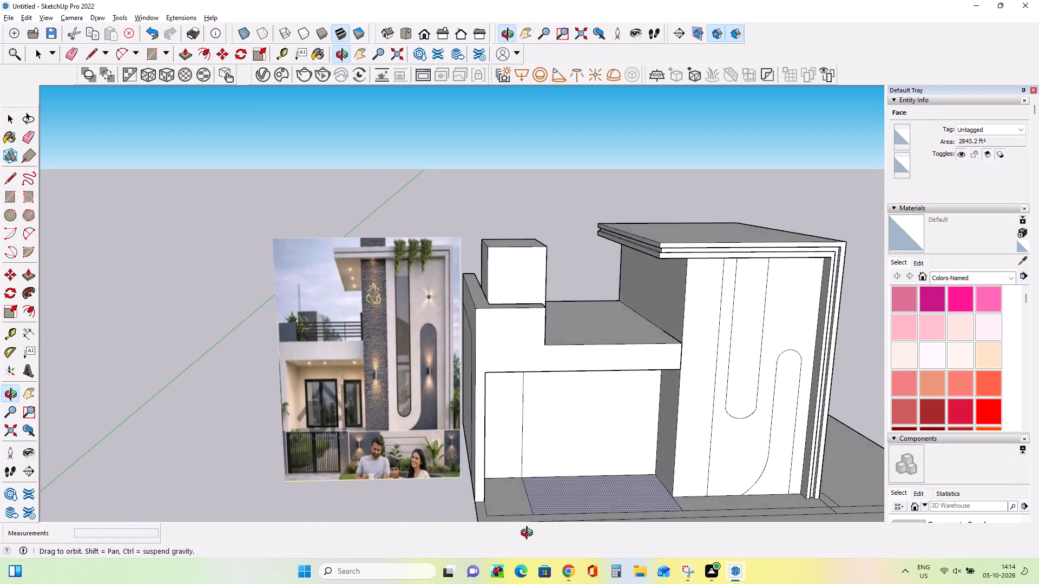
{"action": "middle_click_drag", "start_coordinate": [529, 534], "coordinate": [521, 541]}
Draw a rectangle about 55' 8" by 20' 2" on the porch floor, between the back wall's vertical line and the tall block's corner.
{"action": "scroll", "coordinate": [555, 481], "scroll_direction": "up", "scroll_amount": 3}
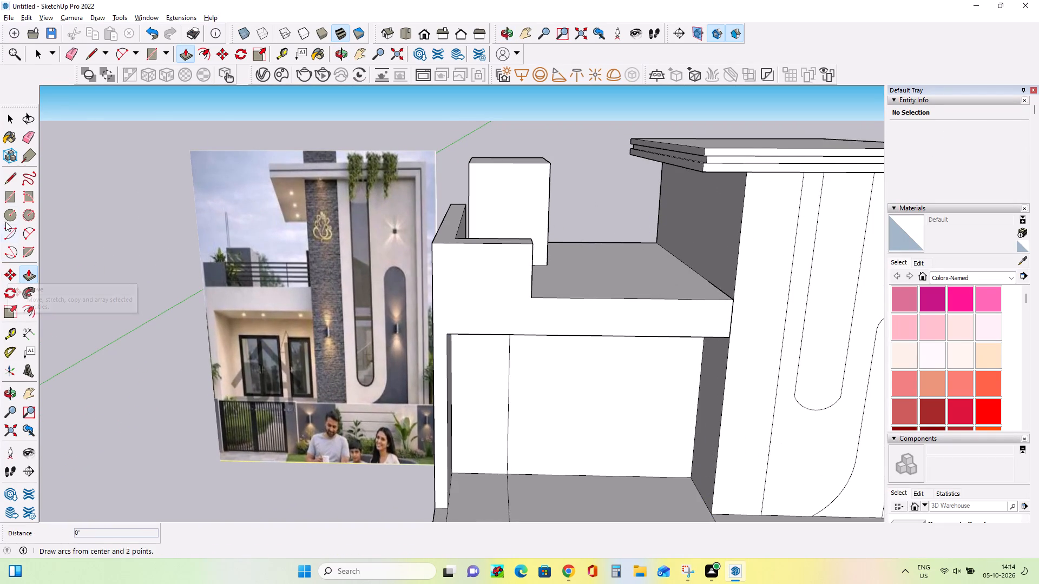
{"action": "left_click", "coordinate": [5, 201]}
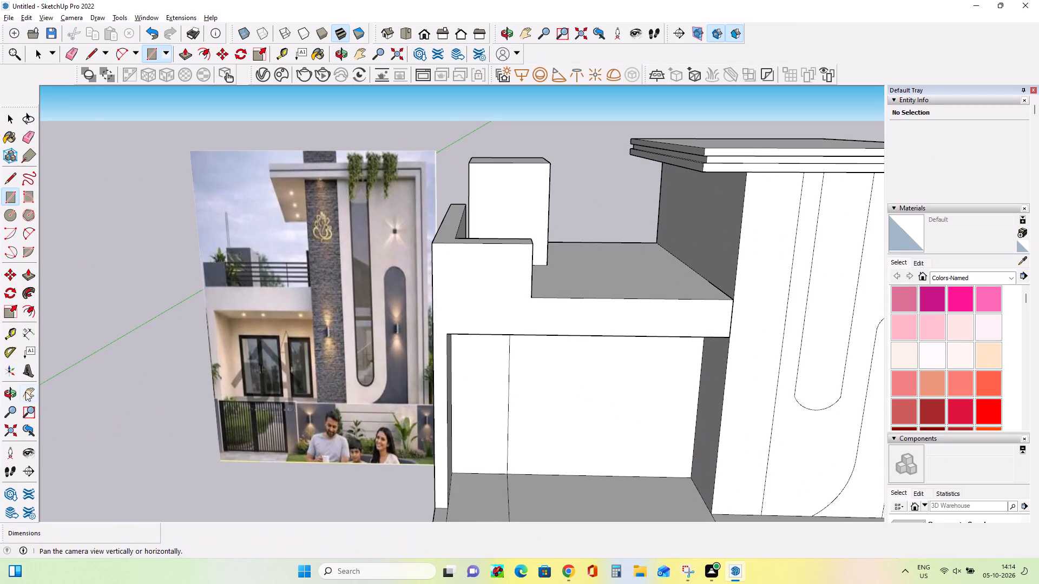
{"action": "left_click", "coordinate": [23, 394]}
{"action": "left_click_drag", "start_coordinate": [575, 437], "coordinate": [426, 322]}
{"action": "middle_click_drag", "start_coordinate": [691, 433], "coordinate": [723, 455]}
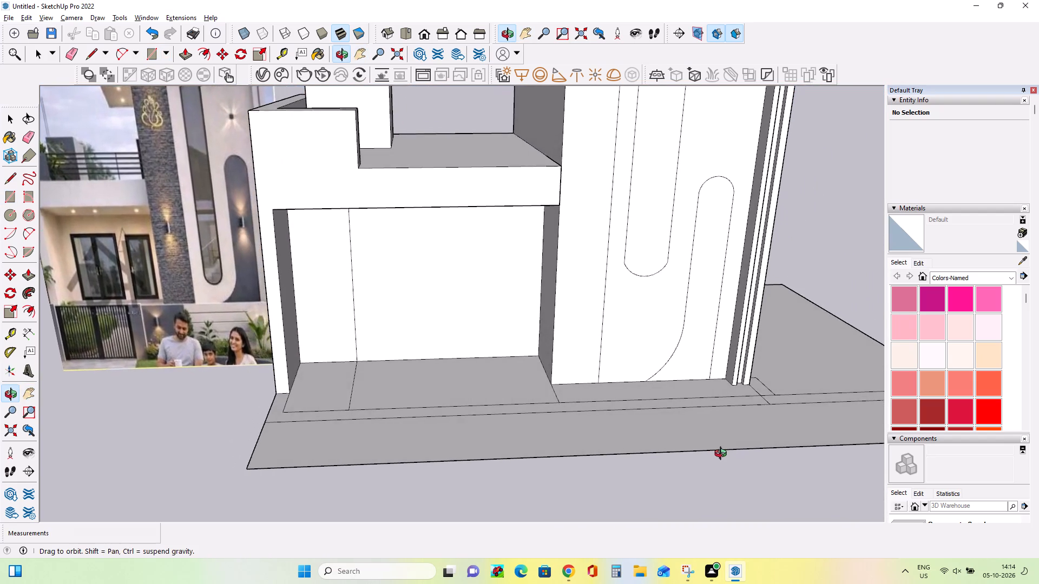
{"action": "middle_click_drag", "start_coordinate": [723, 455], "coordinate": [722, 453]}
{"action": "left_click", "coordinate": [12, 198]}
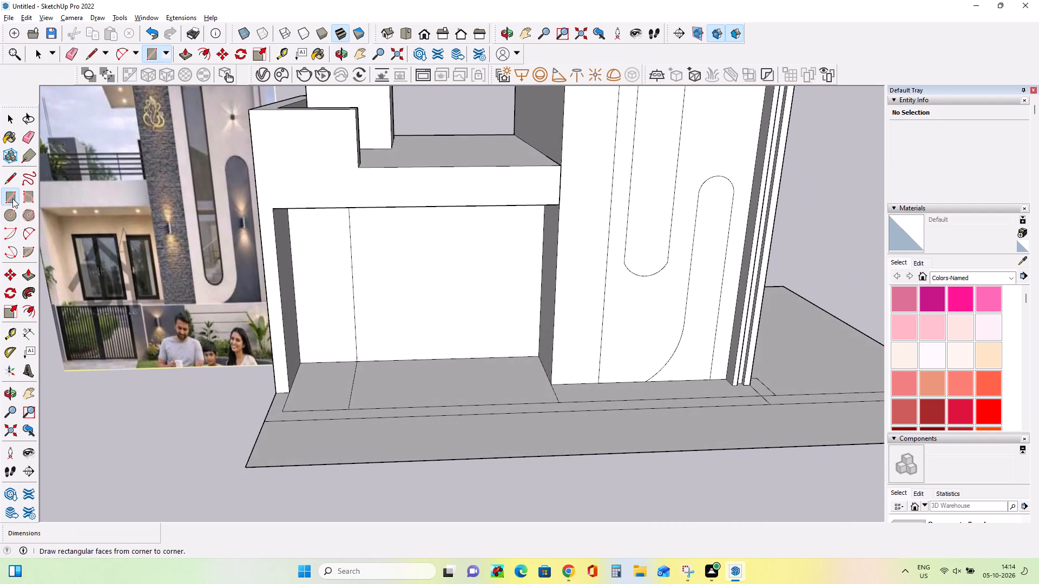
{"action": "left_click", "coordinate": [357, 360]}
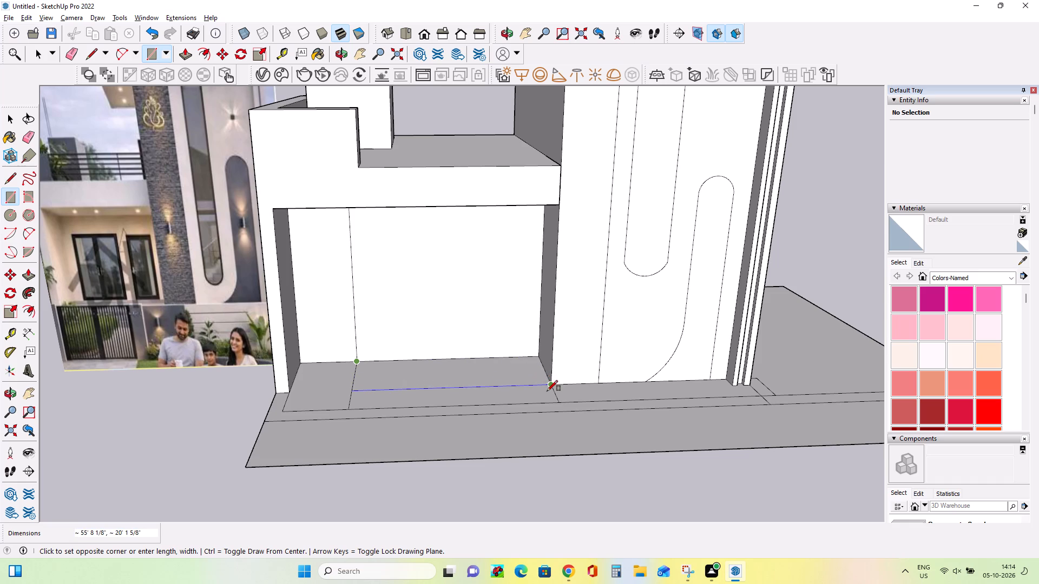
{"action": "left_click", "coordinate": [548, 390]}
Push/Pull the porch floor rectangle up about 8' 4" to form a raised platform.
{"action": "scroll", "coordinate": [482, 361], "scroll_direction": "up", "scroll_amount": 3}
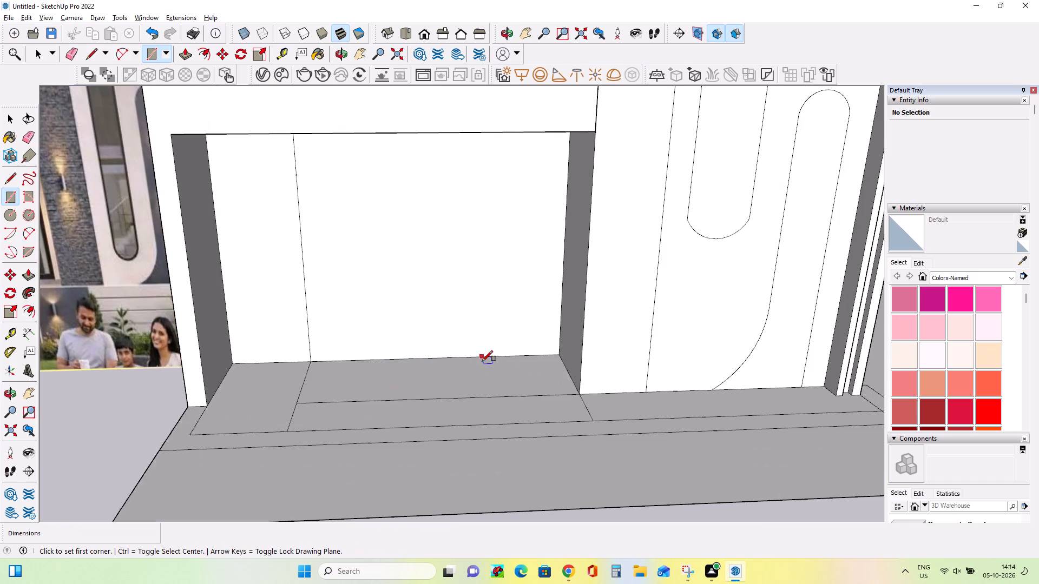
{"action": "middle_click_drag", "start_coordinate": [489, 381], "coordinate": [489, 374]}
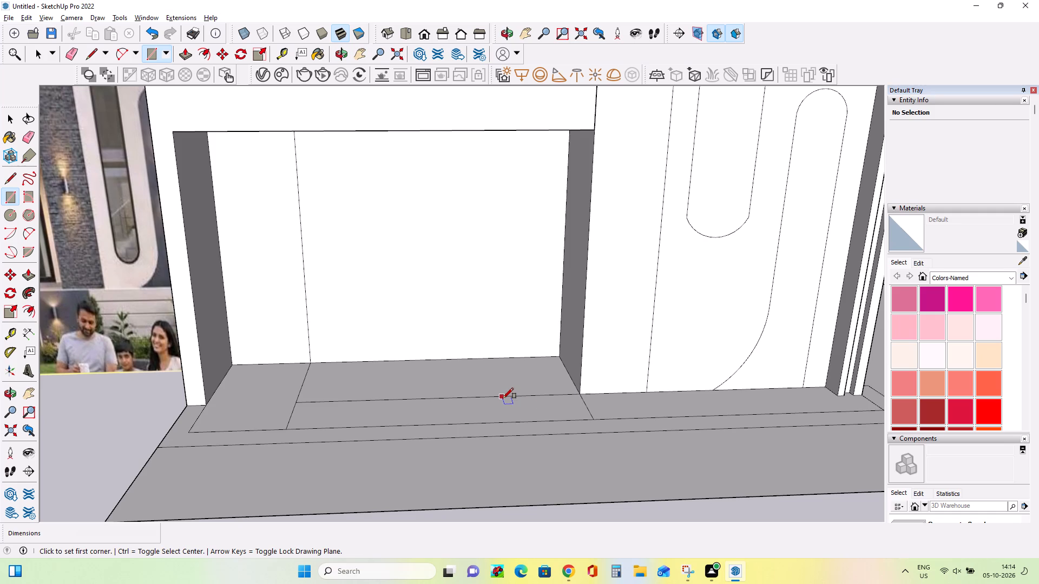
{"action": "left_click", "coordinate": [32, 277]}
{"action": "left_click", "coordinate": [379, 390]}
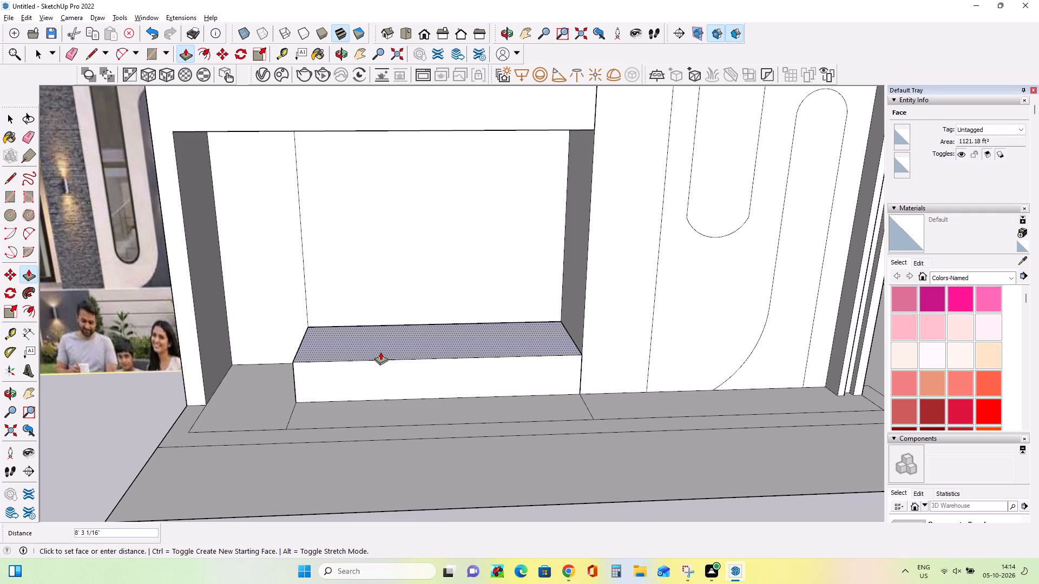
{"action": "left_click", "coordinate": [380, 351]}
Draw a rectangle about 55' 8" by 2' 6" along the upper edge of the platform's front face.
{"action": "middle_click_drag", "start_coordinate": [440, 377], "coordinate": [446, 384]}
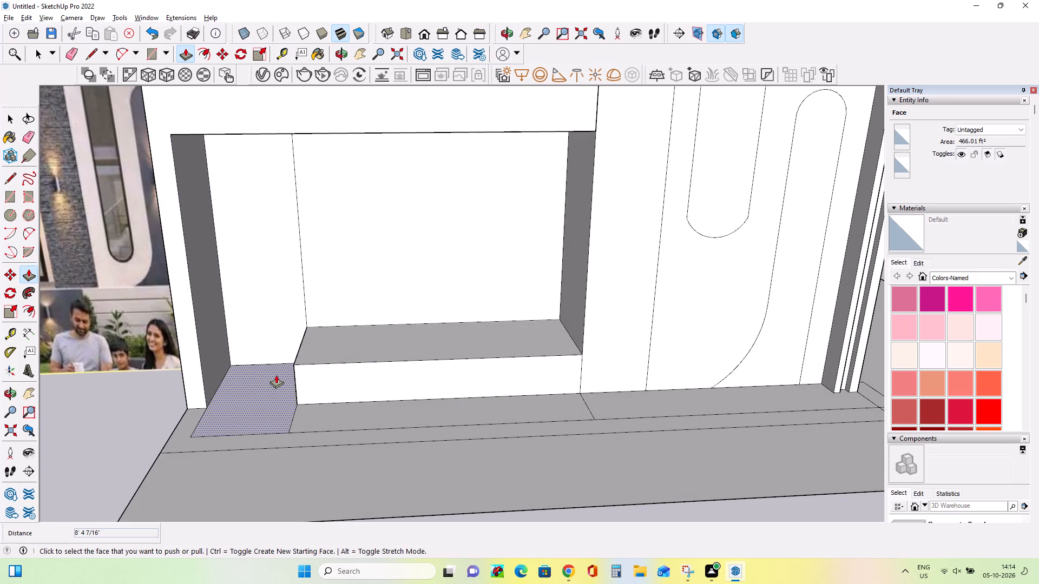
{"action": "scroll", "coordinate": [330, 400], "scroll_direction": "down", "scroll_amount": 1}
{"action": "middle_click", "coordinate": [318, 376]}
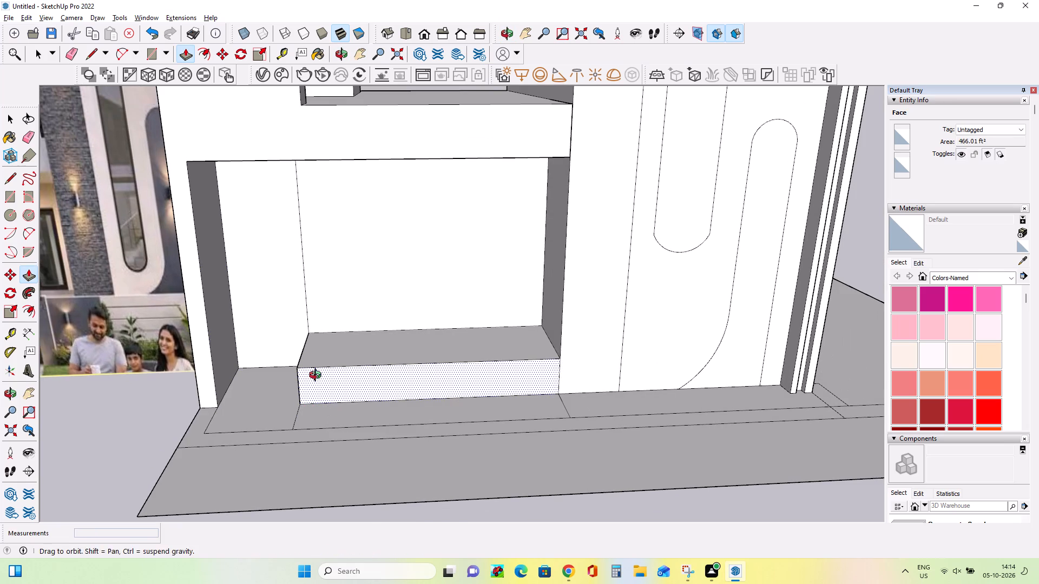
{"action": "middle_click_drag", "start_coordinate": [406, 377], "coordinate": [382, 380]}
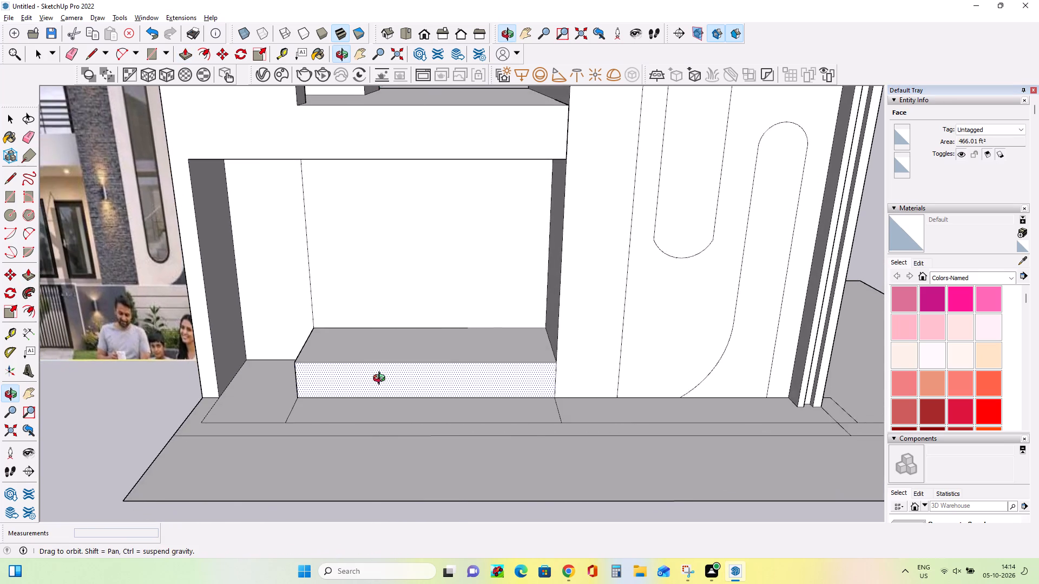
{"action": "middle_click_drag", "start_coordinate": [382, 380], "coordinate": [389, 379]}
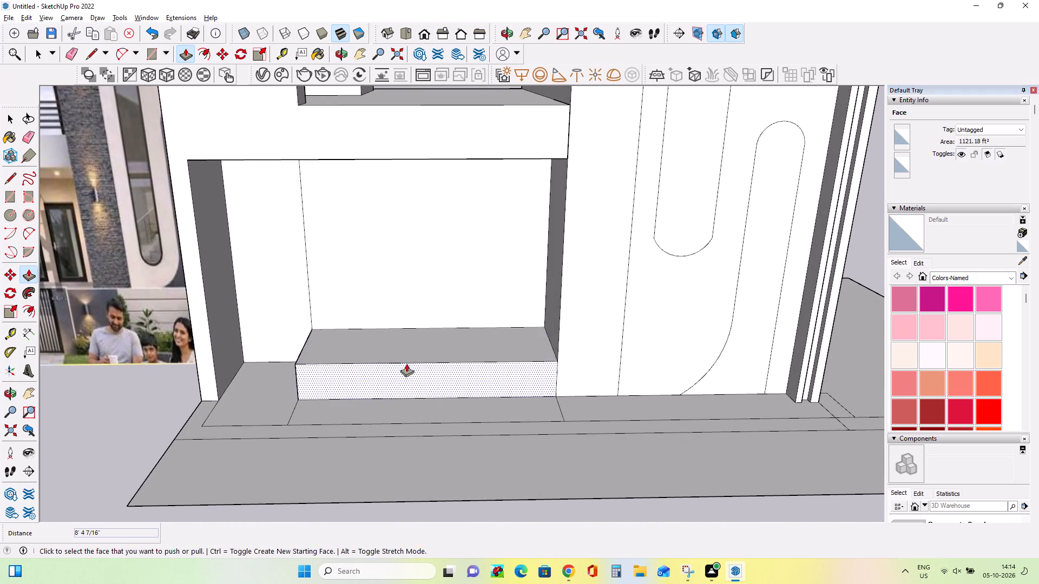
{"action": "scroll", "coordinate": [494, 340], "scroll_direction": "down", "scroll_amount": 2}
{"action": "middle_click", "coordinate": [493, 347]}
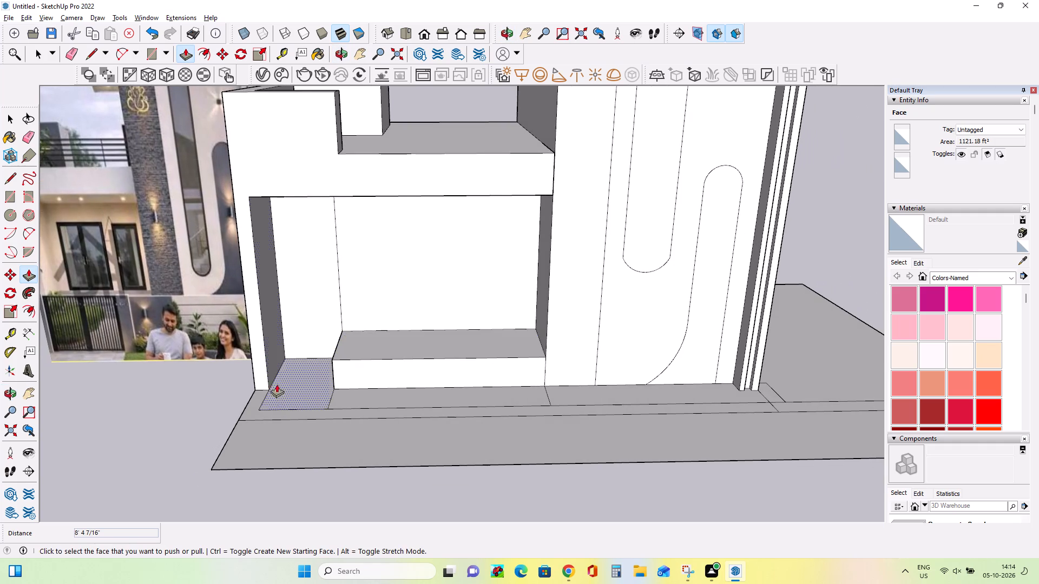
{"action": "scroll", "coordinate": [285, 389], "scroll_direction": "up", "scroll_amount": 1}
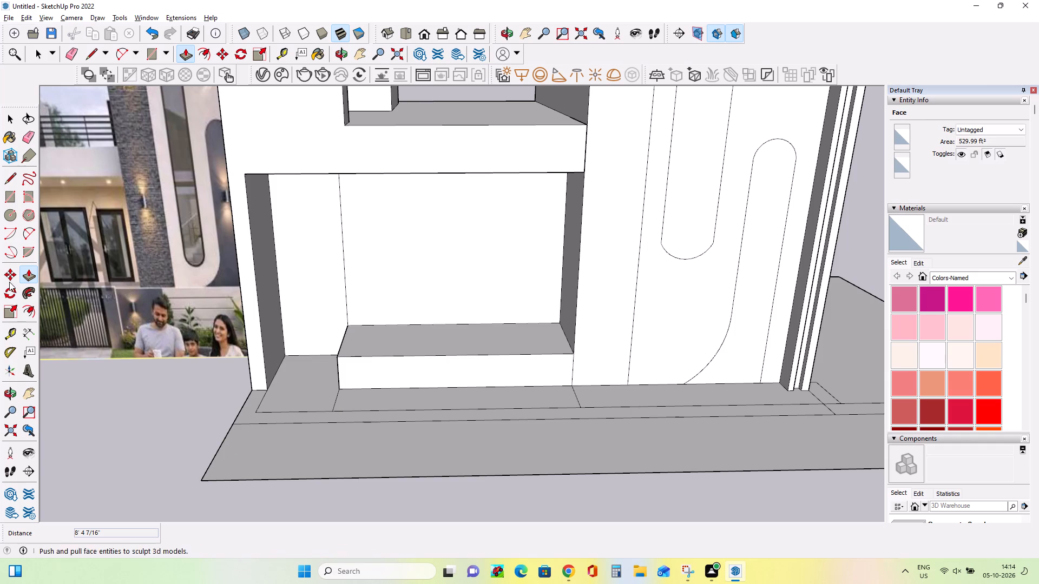
{"action": "left_click", "coordinate": [13, 192]}
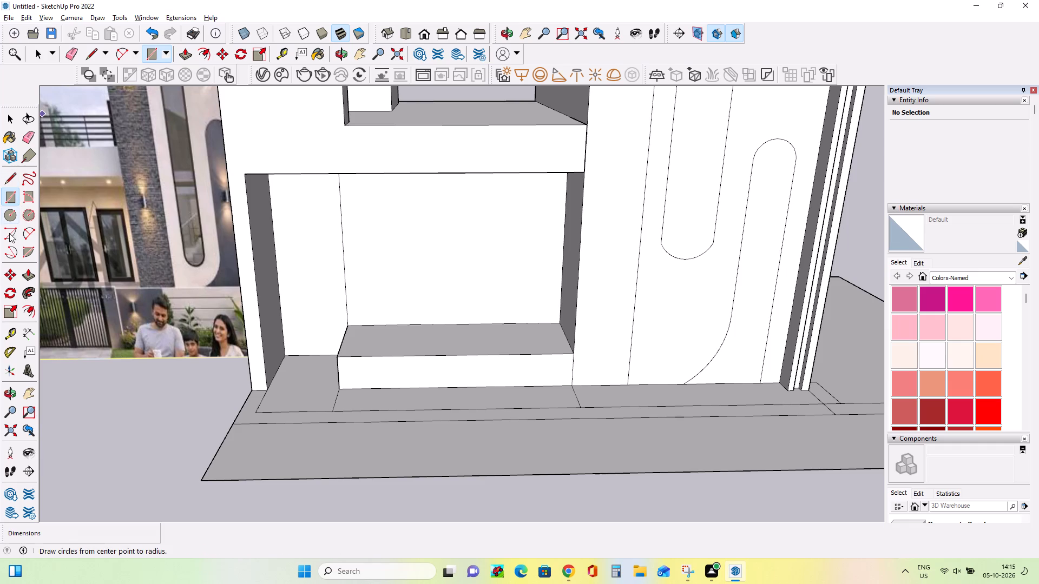
{"action": "left_click", "coordinate": [10, 202]}
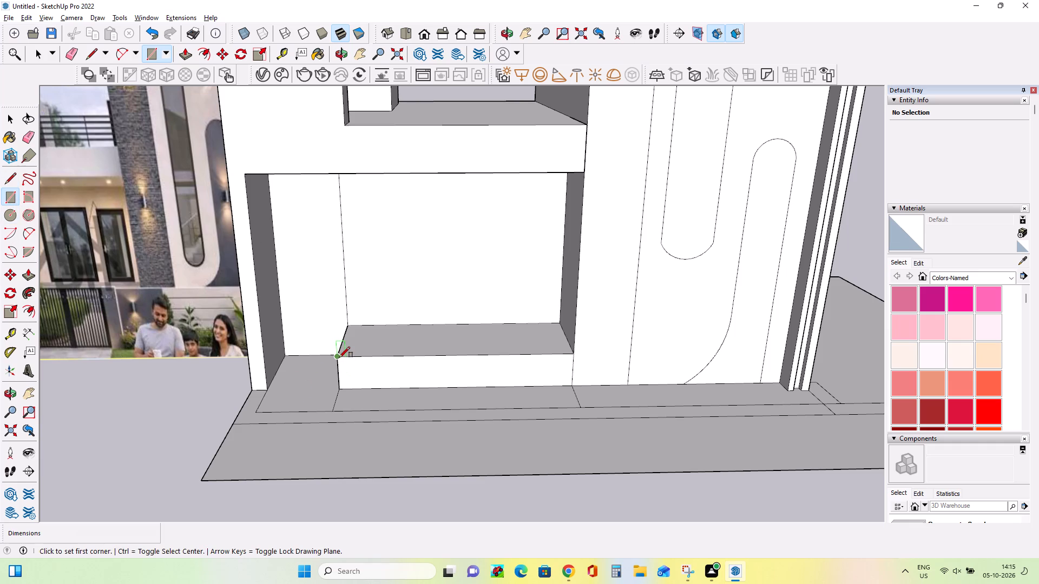
{"action": "left_click", "coordinate": [339, 357]}
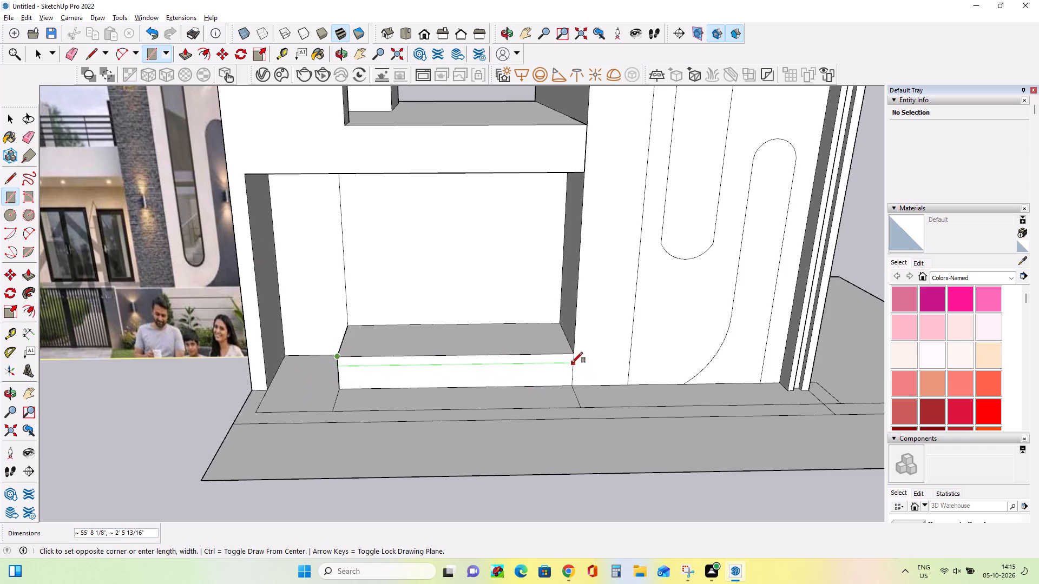
{"action": "left_click", "coordinate": [572, 362]}
Draw two more full-width strips below the first on the platform's front face, about 1' 10" and 2' 3" high.
{"action": "scroll", "coordinate": [532, 380], "scroll_direction": "up", "scroll_amount": 4}
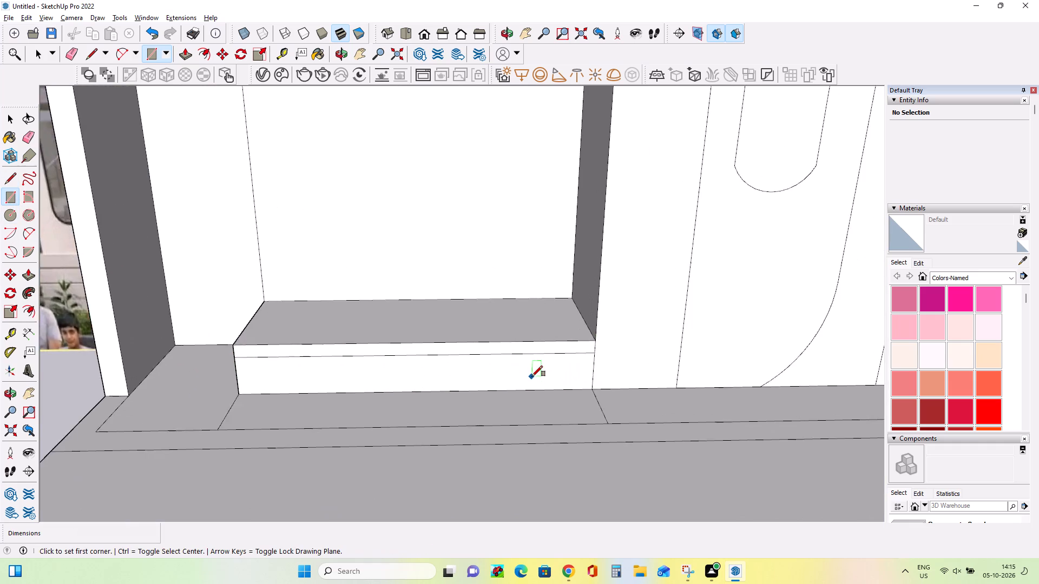
{"action": "scroll", "coordinate": [532, 375], "scroll_direction": "up", "scroll_amount": 3}
{"action": "middle_click_drag", "start_coordinate": [534, 375], "coordinate": [580, 361]}
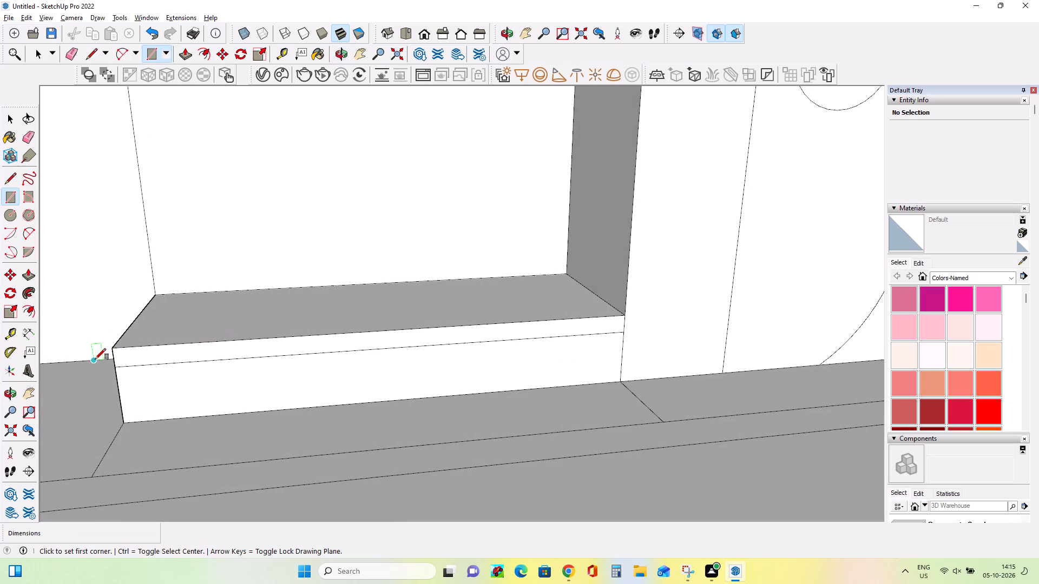
{"action": "left_click", "coordinate": [116, 367]}
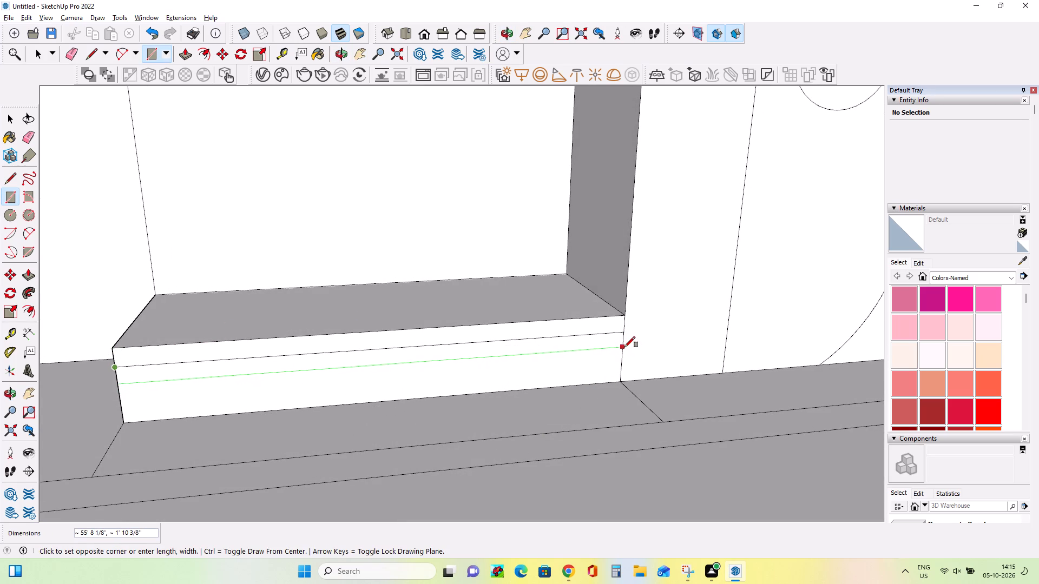
{"action": "left_click", "coordinate": [624, 347]}
{"action": "left_click", "coordinate": [119, 381]}
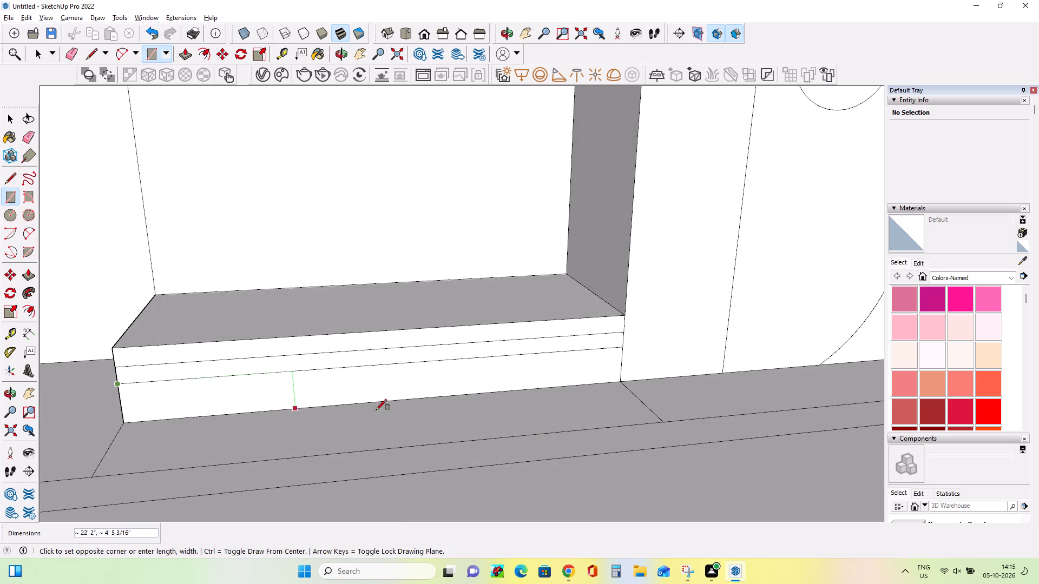
{"action": "left_click", "coordinate": [622, 368]}
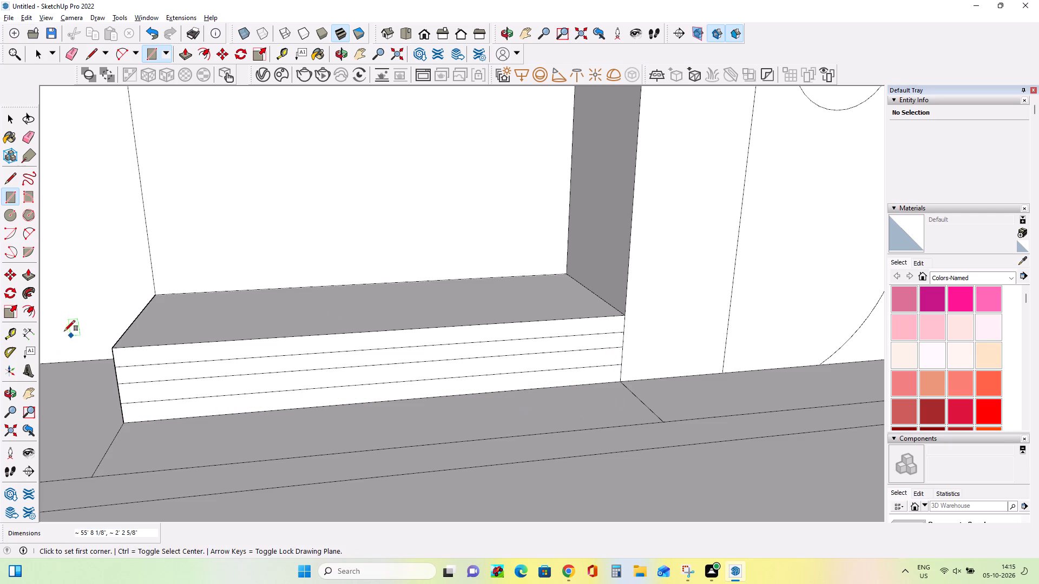
Push/Pull the front strips into stairs: top one in about 2' 1", second in about 2 1/2", and the lower two outward.
{"action": "left_click", "coordinate": [26, 275]}
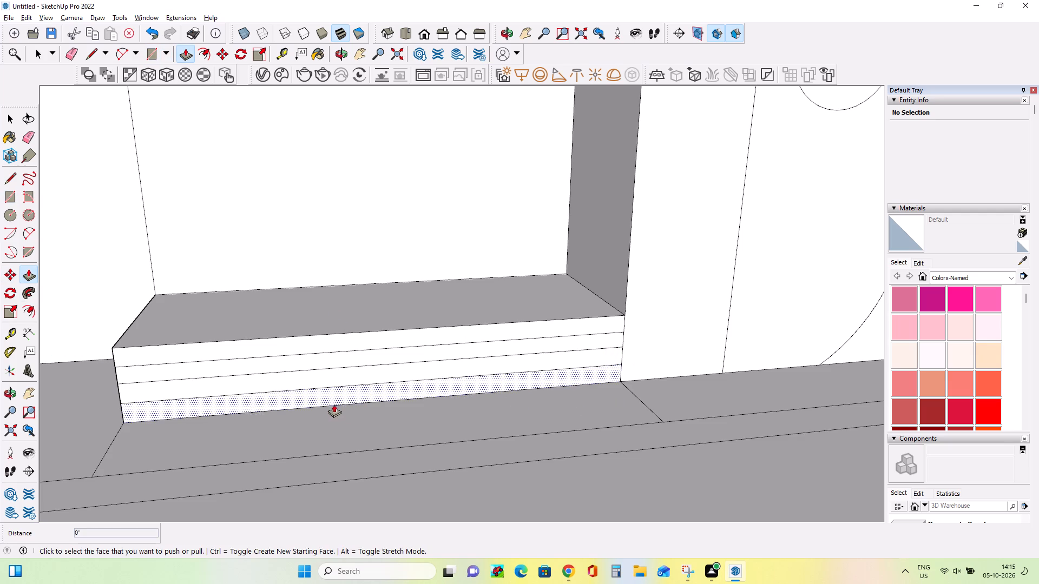
{"action": "left_click", "coordinate": [352, 335]}
{"action": "left_click", "coordinate": [359, 328]}
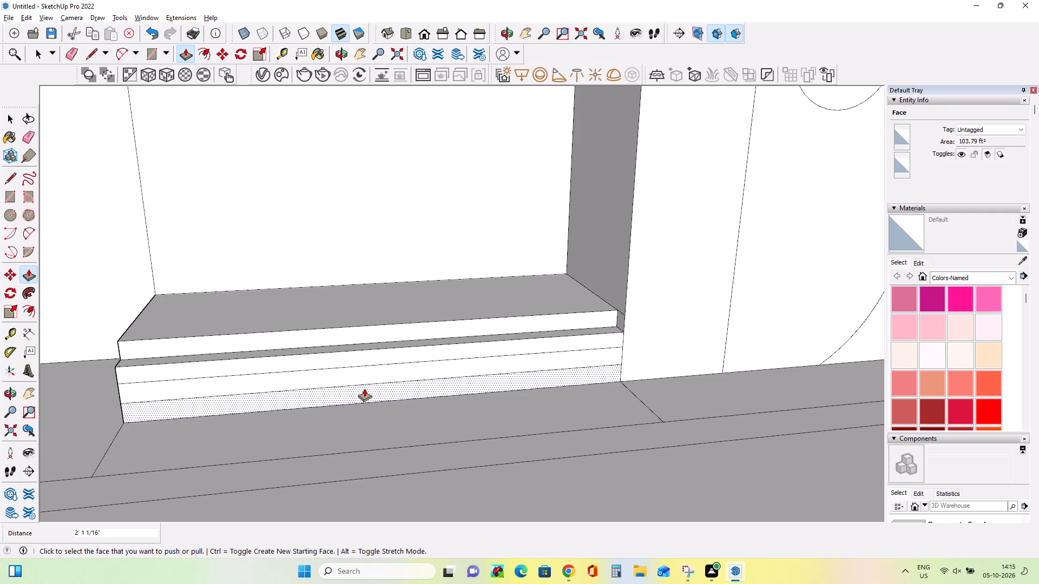
{"action": "left_click", "coordinate": [364, 388]}
{"action": "left_click", "coordinate": [366, 399]}
{"action": "left_click", "coordinate": [359, 354]}
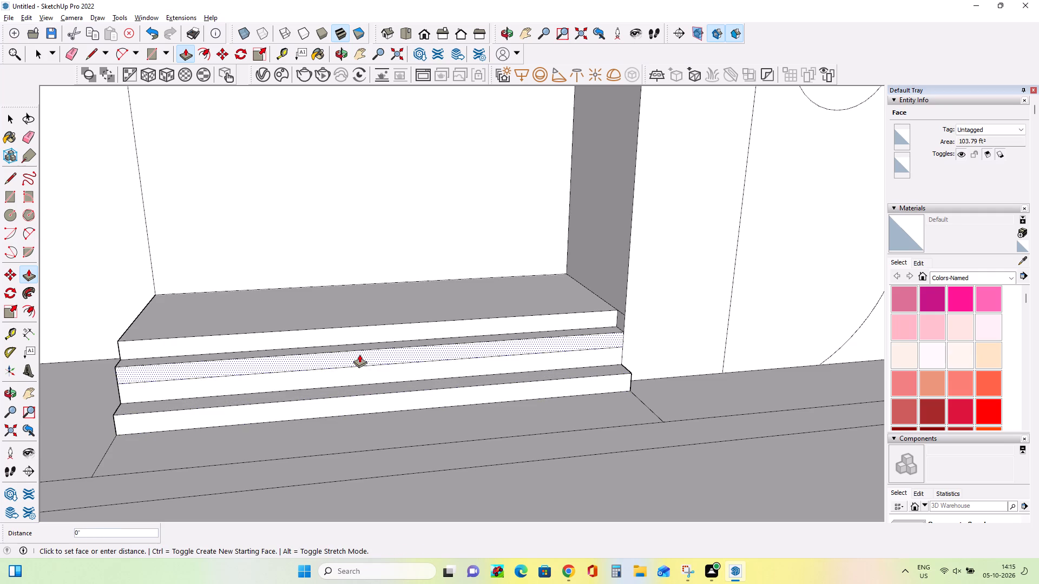
{"action": "left_click", "coordinate": [361, 353]}
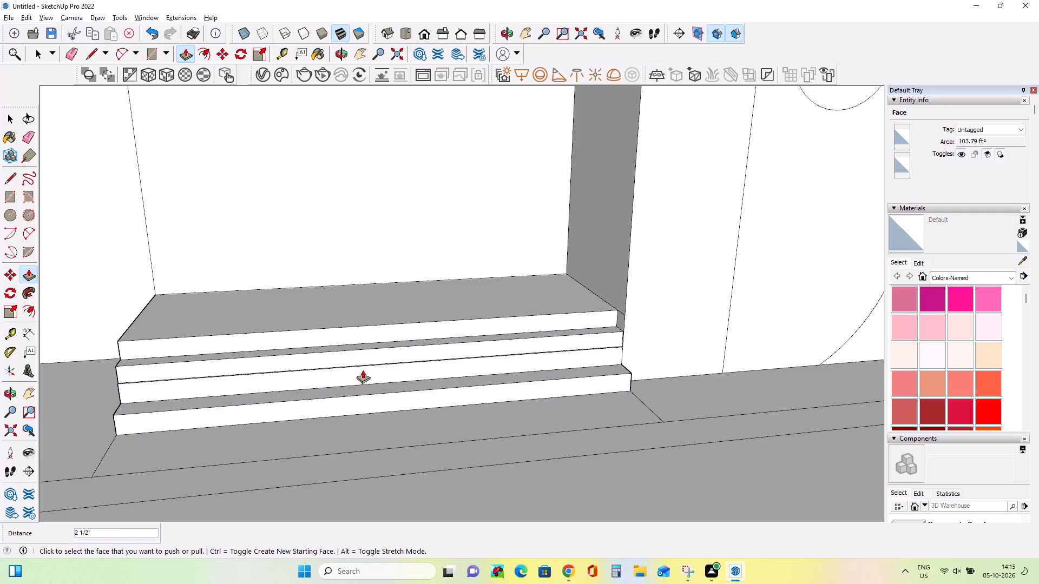
{"action": "left_click", "coordinate": [363, 371]}
{"action": "left_click", "coordinate": [364, 377]}
Fine-tune the four stair risers with Push/Pull, moving the second by about 6 5/8" and the third by about 3 1/2".
{"action": "middle_click_drag", "start_coordinate": [422, 393], "coordinate": [429, 480]}
{"action": "left_click", "coordinate": [418, 404]}
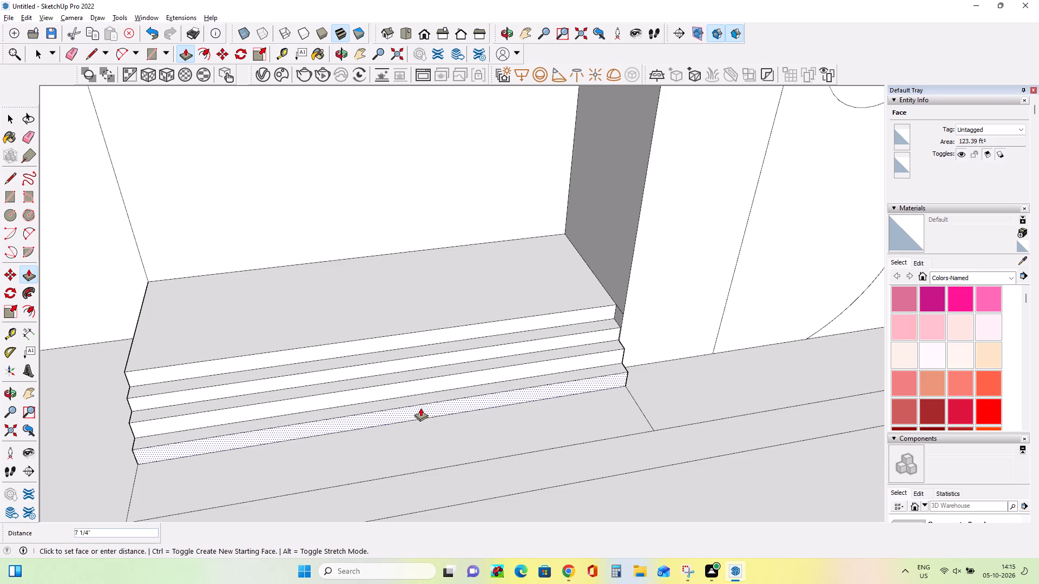
{"action": "left_click", "coordinate": [422, 410]}
{"action": "left_click", "coordinate": [424, 336]}
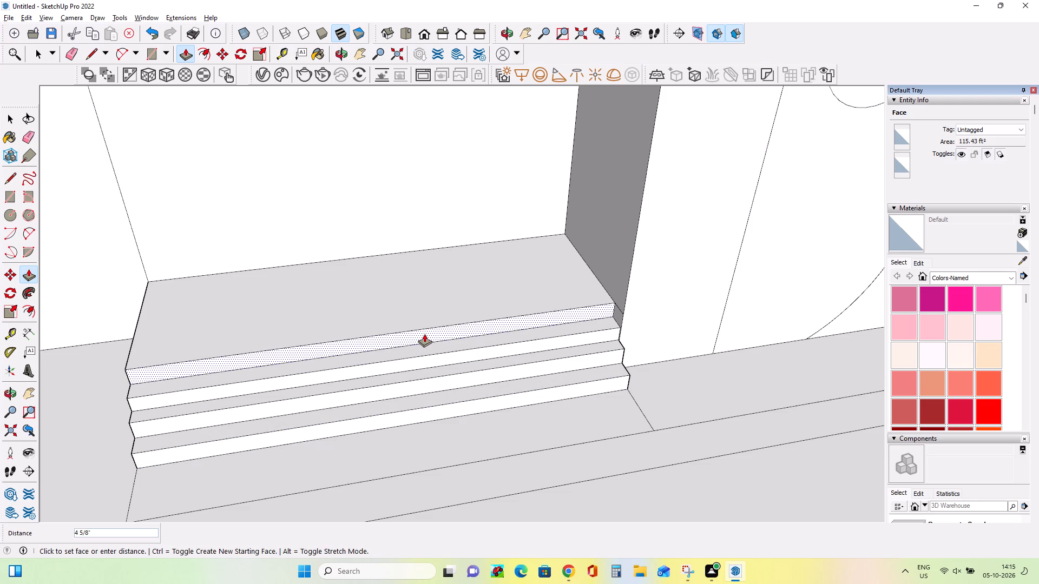
{"action": "left_click", "coordinate": [424, 334]}
{"action": "left_click", "coordinate": [428, 357]}
{"action": "left_click", "coordinate": [428, 354]}
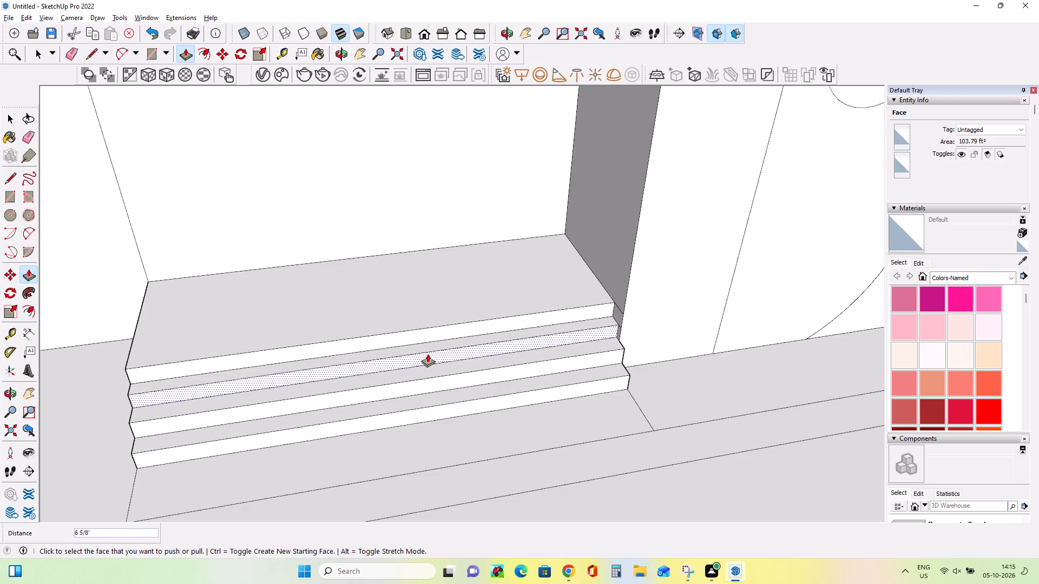
{"action": "double_click", "coordinate": [431, 379]}
{"action": "left_click", "coordinate": [431, 379]}
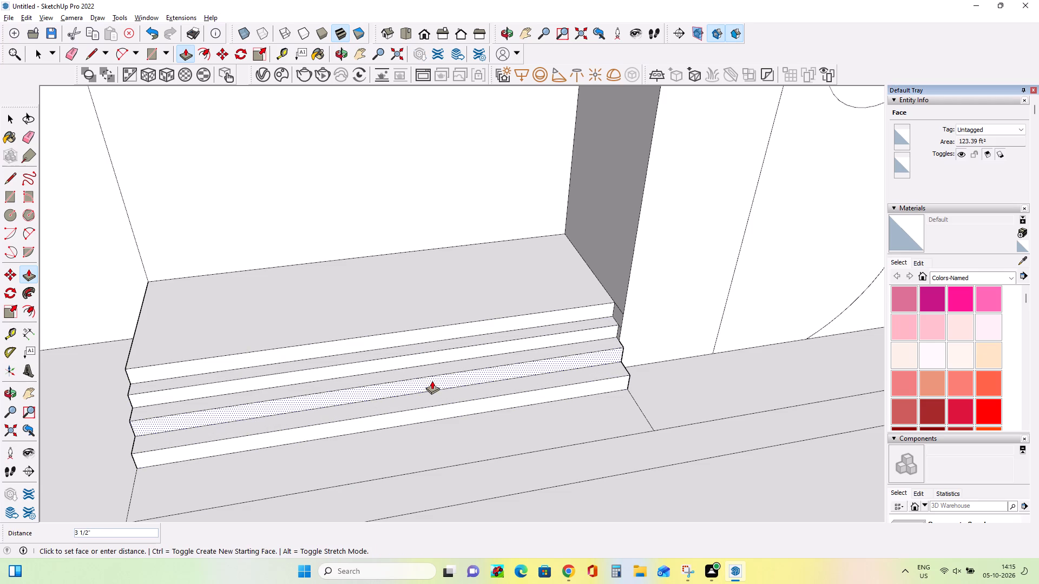
{"action": "left_click", "coordinate": [432, 381]}
Push/Pull the boundary strip around the front and side of the plot up about 11' 10" into a compound wall.
{"action": "middle_click_drag", "start_coordinate": [392, 399], "coordinate": [393, 388]}
{"action": "middle_click_drag", "start_coordinate": [573, 426], "coordinate": [541, 375]}
{"action": "scroll", "coordinate": [535, 376], "scroll_direction": "down", "scroll_amount": 4}
{"action": "middle_click_drag", "start_coordinate": [537, 377], "coordinate": [543, 394]}
{"action": "middle_click_drag", "start_coordinate": [385, 406], "coordinate": [442, 409]}
{"action": "scroll", "coordinate": [443, 409], "scroll_direction": "down", "scroll_amount": 7}
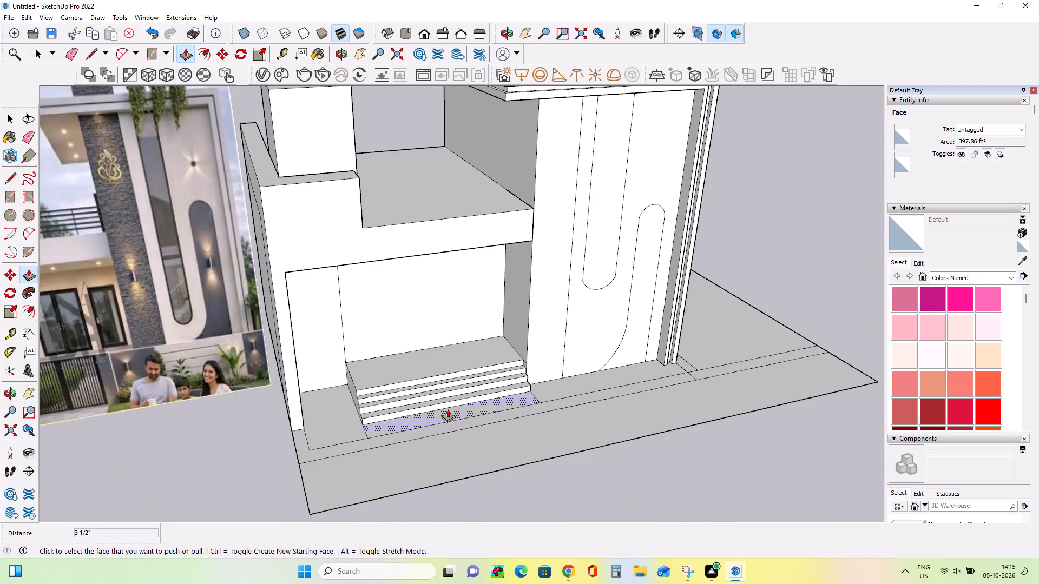
{"action": "middle_click_drag", "start_coordinate": [512, 429], "coordinate": [497, 423]}
{"action": "scroll", "coordinate": [497, 423], "scroll_direction": "down", "scroll_amount": 2}
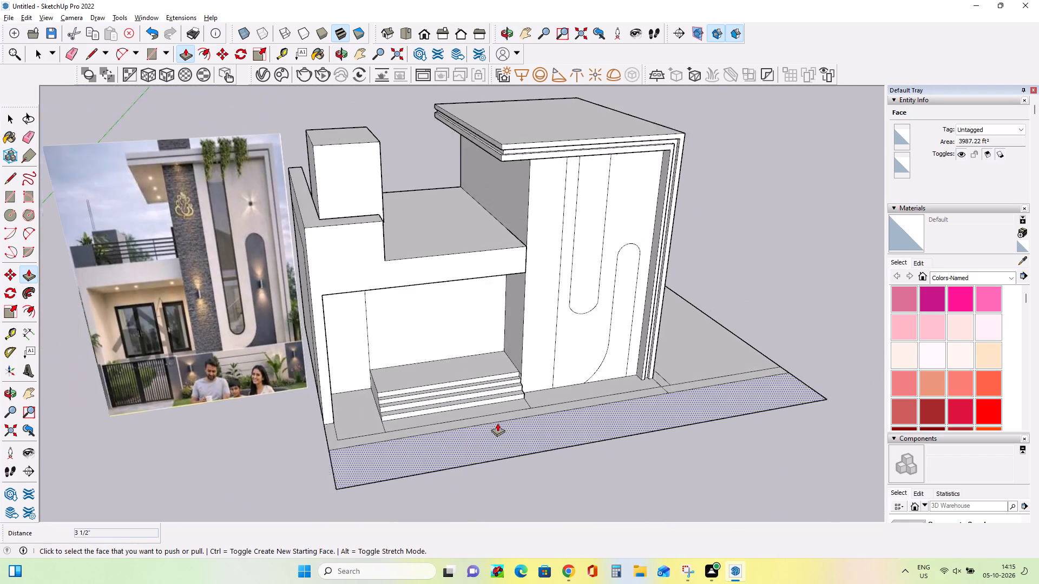
{"action": "scroll", "coordinate": [497, 423], "scroll_direction": "down", "scroll_amount": 1}
{"action": "left_click", "coordinate": [354, 443]}
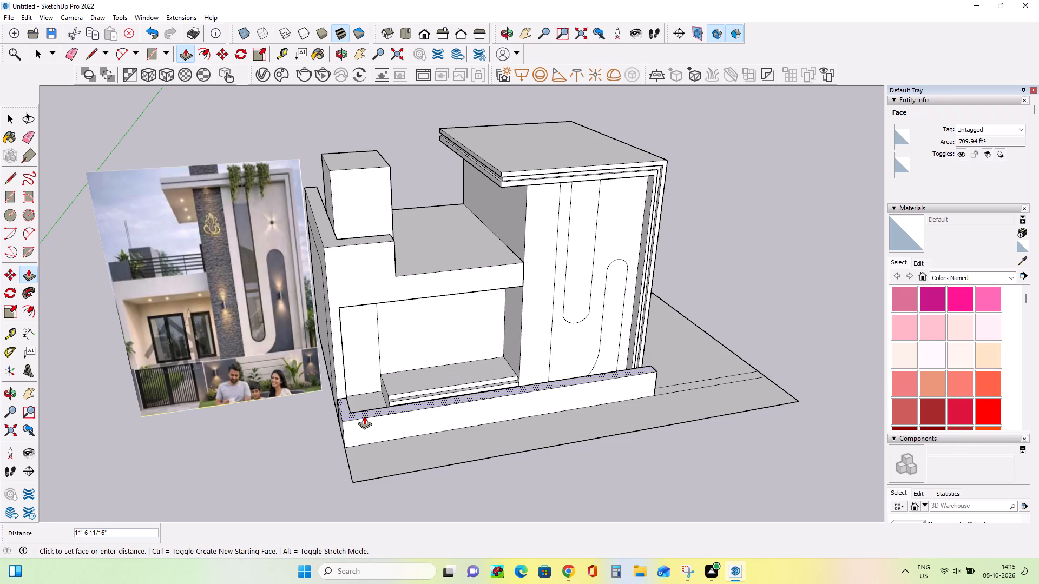
{"action": "left_click", "coordinate": [364, 416]}
Push/Pull the top of the compound wall up by a further 6' 11".
{"action": "middle_click_drag", "start_coordinate": [469, 434], "coordinate": [412, 395]}
{"action": "scroll", "coordinate": [443, 380], "scroll_direction": "up", "scroll_amount": 1}
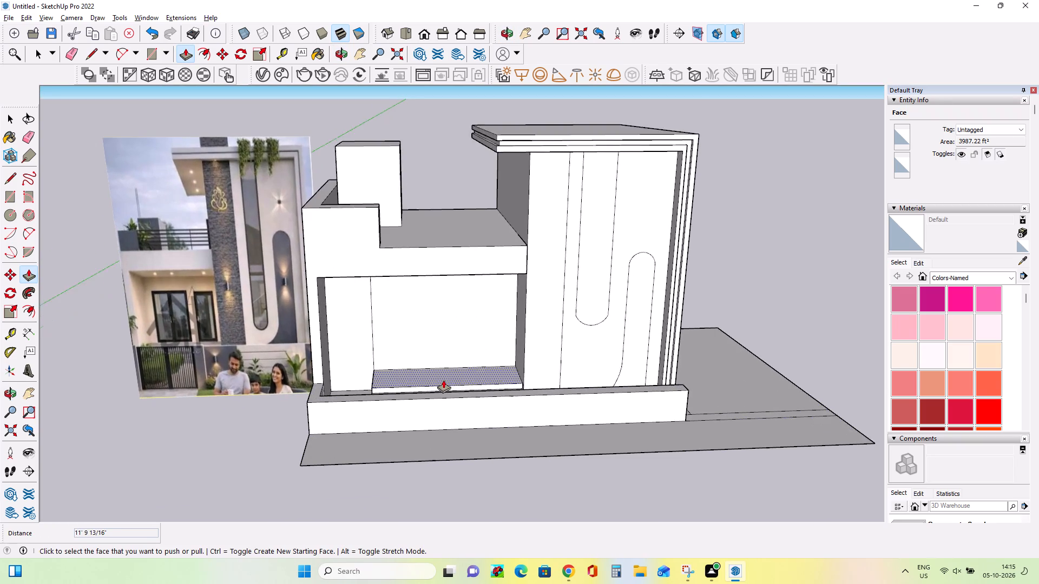
{"action": "scroll", "coordinate": [443, 380], "scroll_direction": "up", "scroll_amount": 1}
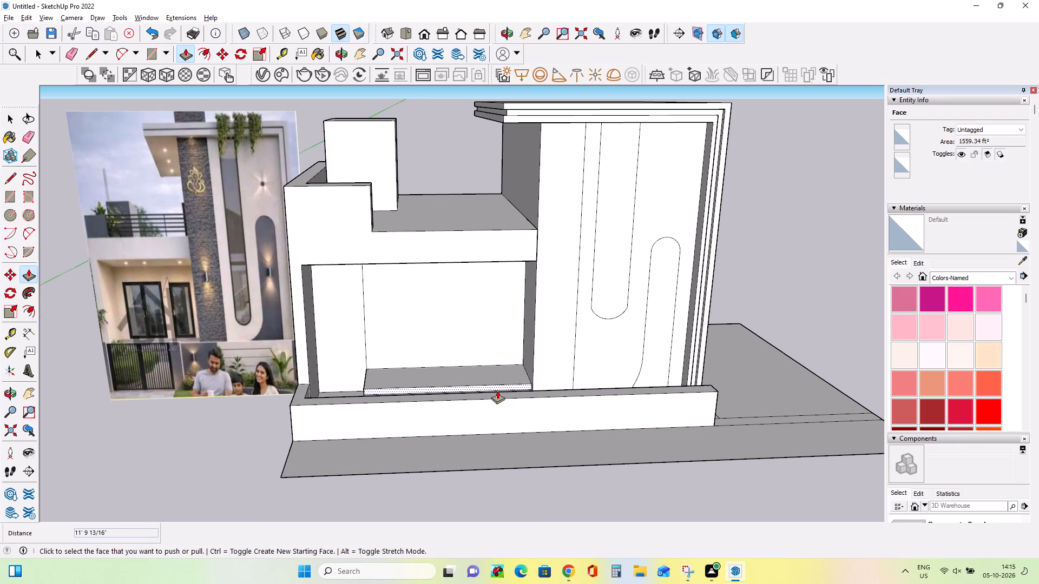
{"action": "left_click", "coordinate": [498, 394]}
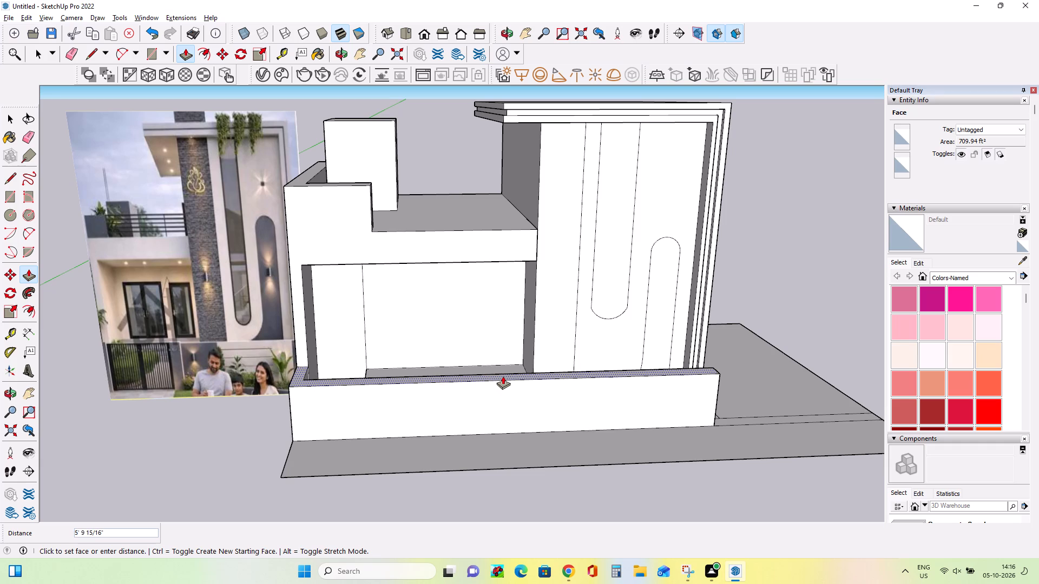
{"action": "left_click", "coordinate": [504, 373]}
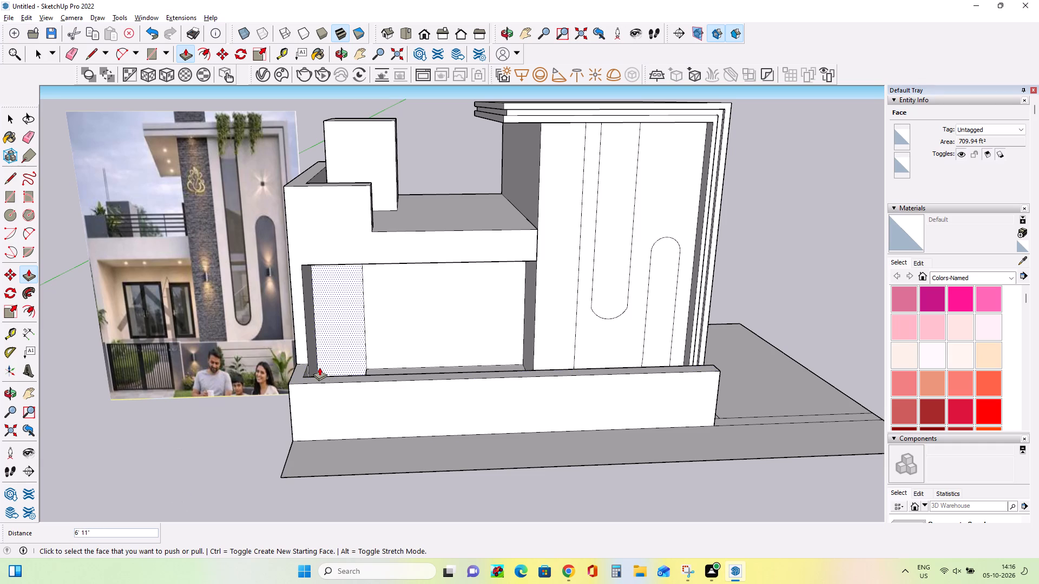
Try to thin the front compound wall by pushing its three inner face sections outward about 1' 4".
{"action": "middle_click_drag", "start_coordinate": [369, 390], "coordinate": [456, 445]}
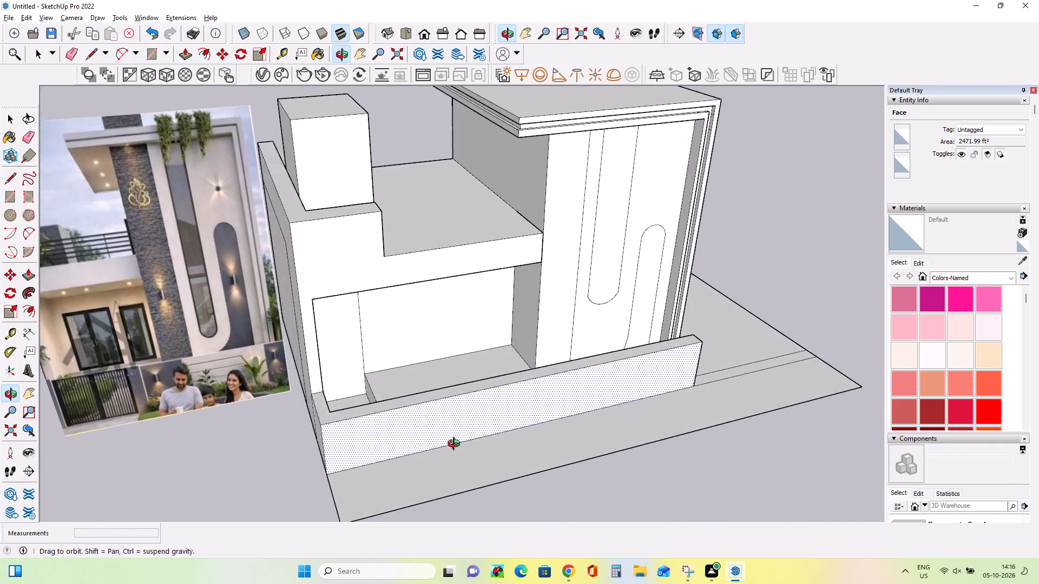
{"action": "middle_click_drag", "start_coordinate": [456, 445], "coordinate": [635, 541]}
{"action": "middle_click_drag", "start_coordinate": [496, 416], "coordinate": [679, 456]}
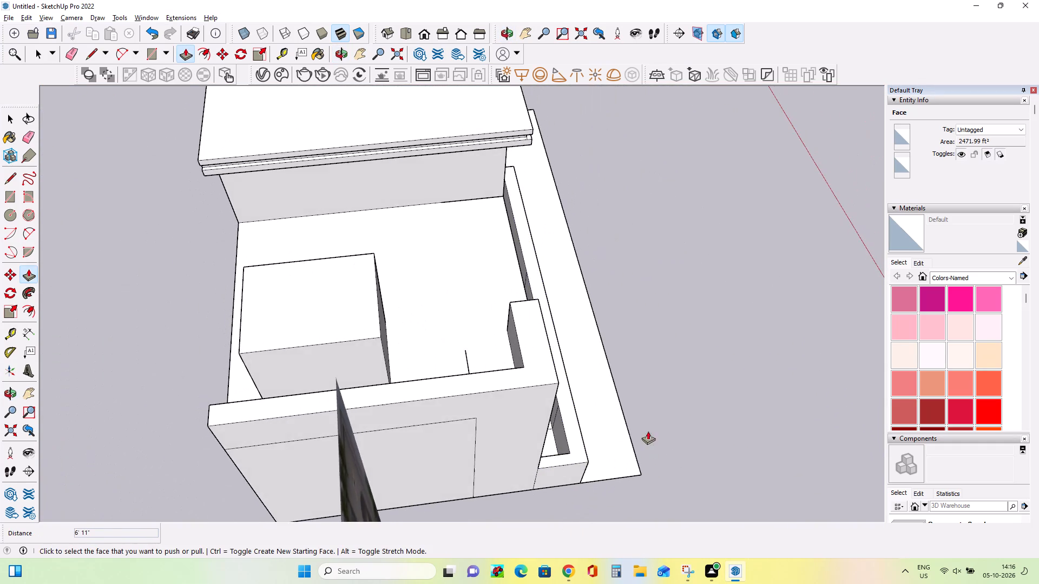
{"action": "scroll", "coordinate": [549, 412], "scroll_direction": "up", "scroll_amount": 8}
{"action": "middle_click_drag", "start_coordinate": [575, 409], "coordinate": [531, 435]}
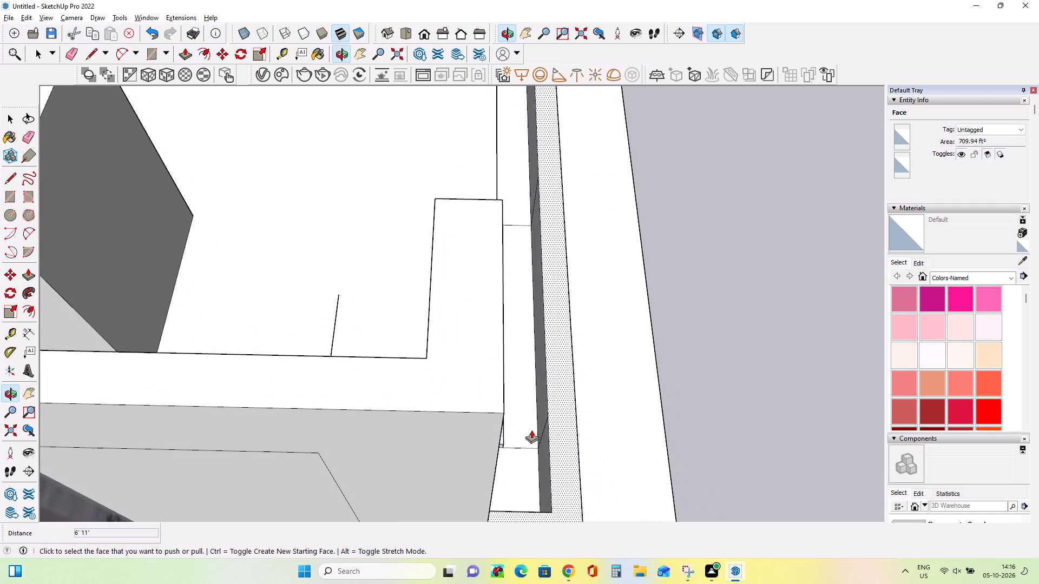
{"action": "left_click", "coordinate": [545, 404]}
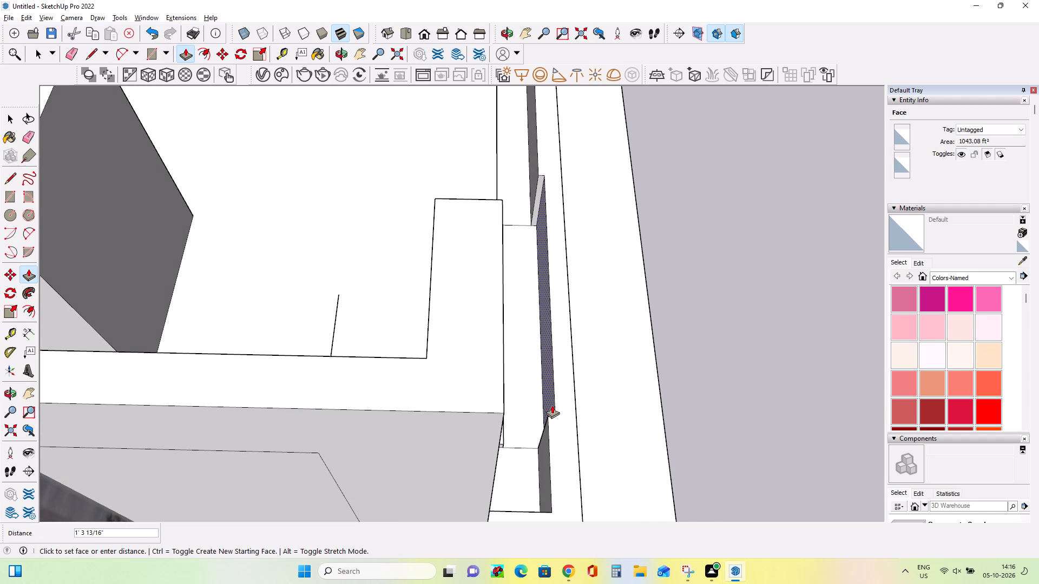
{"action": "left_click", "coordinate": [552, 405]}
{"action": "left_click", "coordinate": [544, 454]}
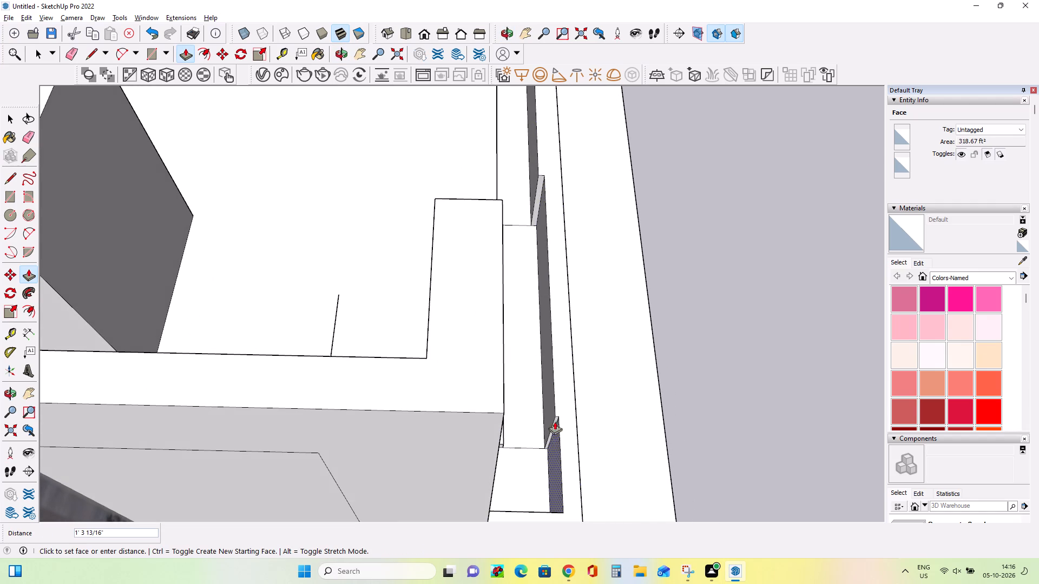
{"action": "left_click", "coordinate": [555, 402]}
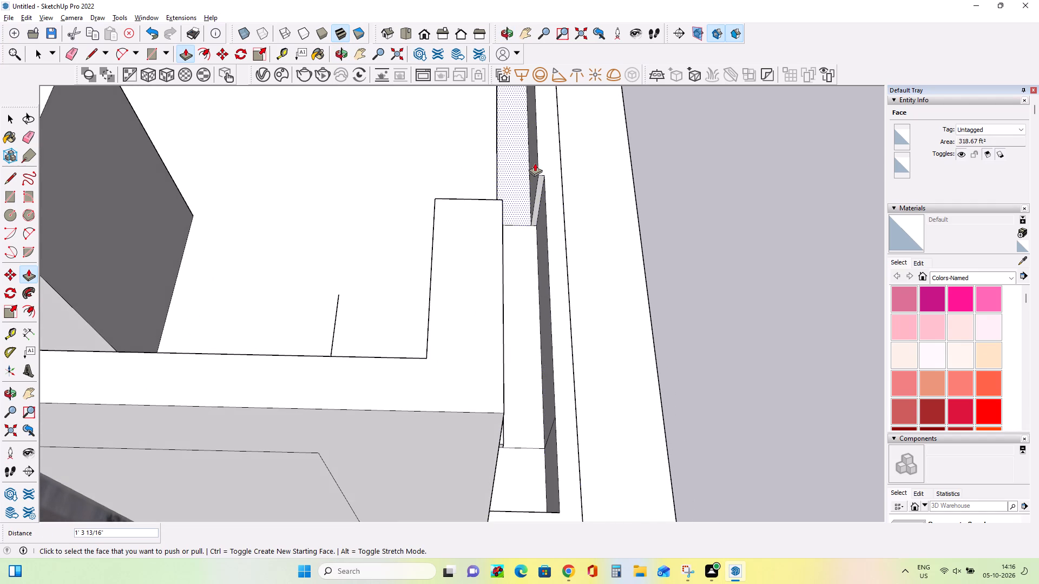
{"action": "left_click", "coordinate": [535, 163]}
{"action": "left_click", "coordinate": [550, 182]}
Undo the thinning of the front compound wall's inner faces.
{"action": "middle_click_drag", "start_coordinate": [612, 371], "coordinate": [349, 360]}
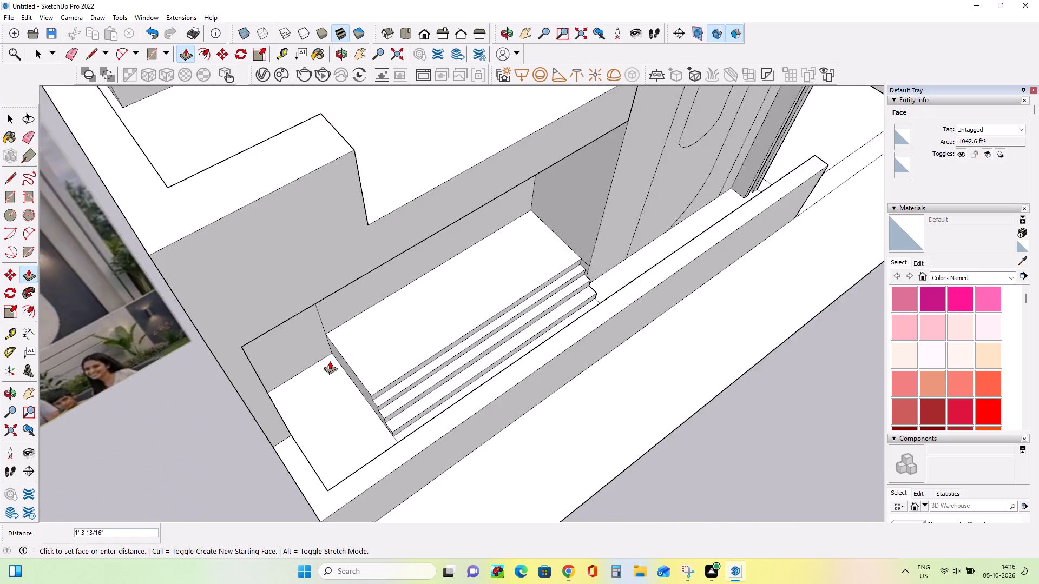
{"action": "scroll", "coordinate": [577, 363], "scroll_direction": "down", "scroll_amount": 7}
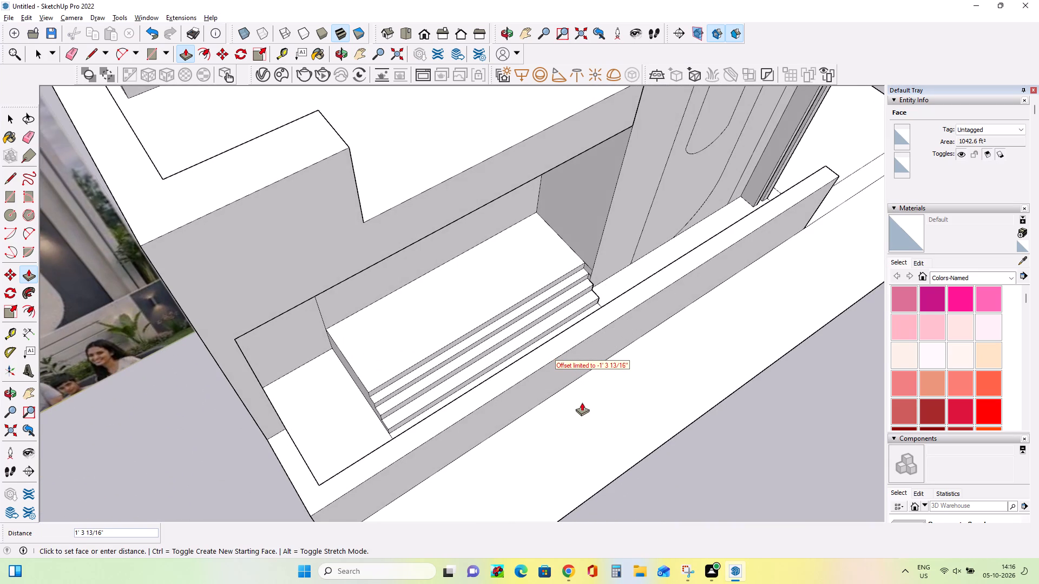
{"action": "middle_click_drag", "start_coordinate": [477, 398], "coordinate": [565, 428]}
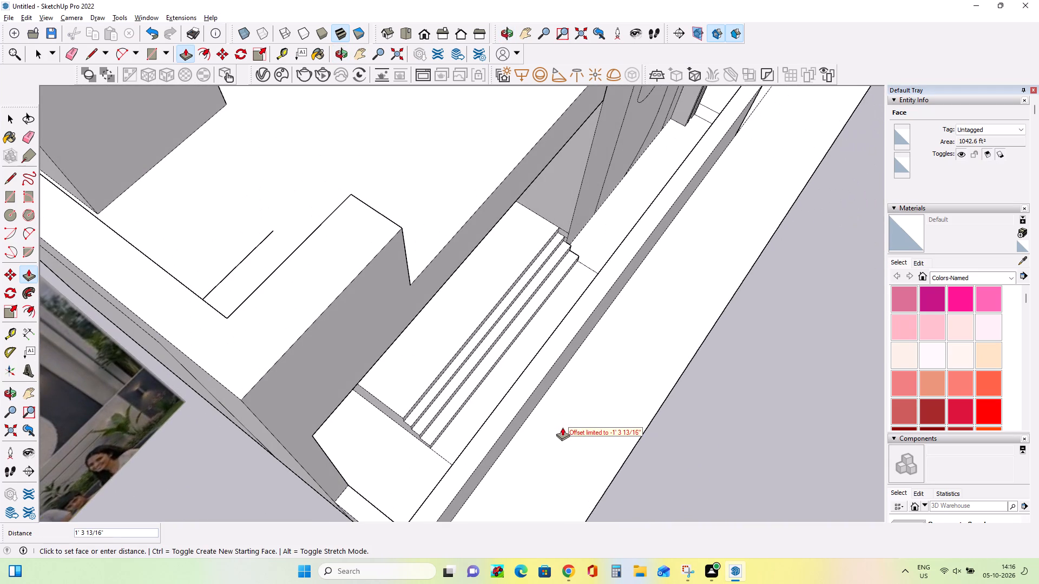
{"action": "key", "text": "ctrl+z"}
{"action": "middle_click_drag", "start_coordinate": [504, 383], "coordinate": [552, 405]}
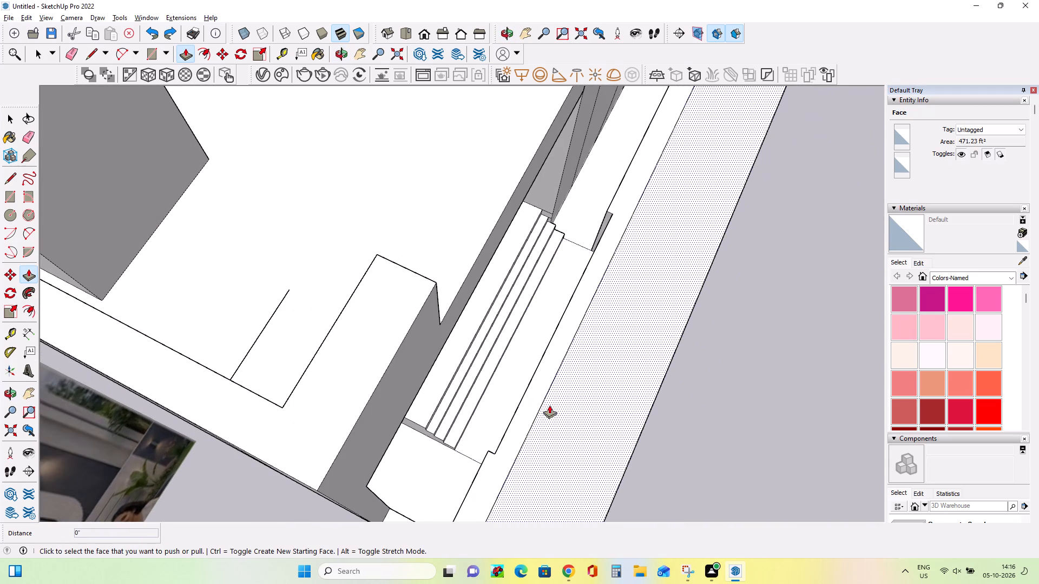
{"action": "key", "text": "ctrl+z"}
Push/Pull the front compound wall's three inner face sections outward about 3' to make the wall thinner.
{"action": "middle_click_drag", "start_coordinate": [523, 387], "coordinate": [672, 397]}
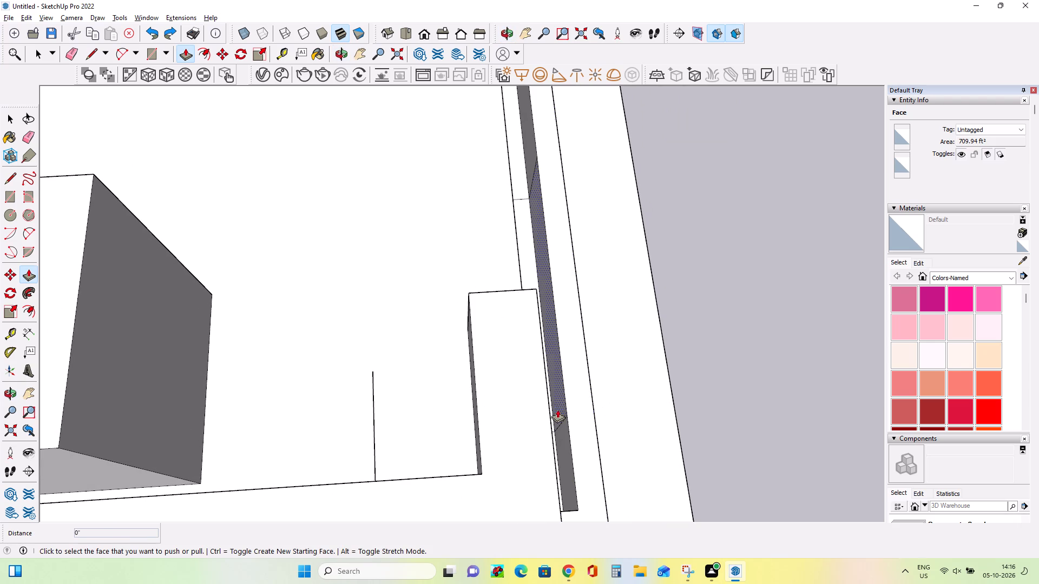
{"action": "left_click", "coordinate": [560, 403]}
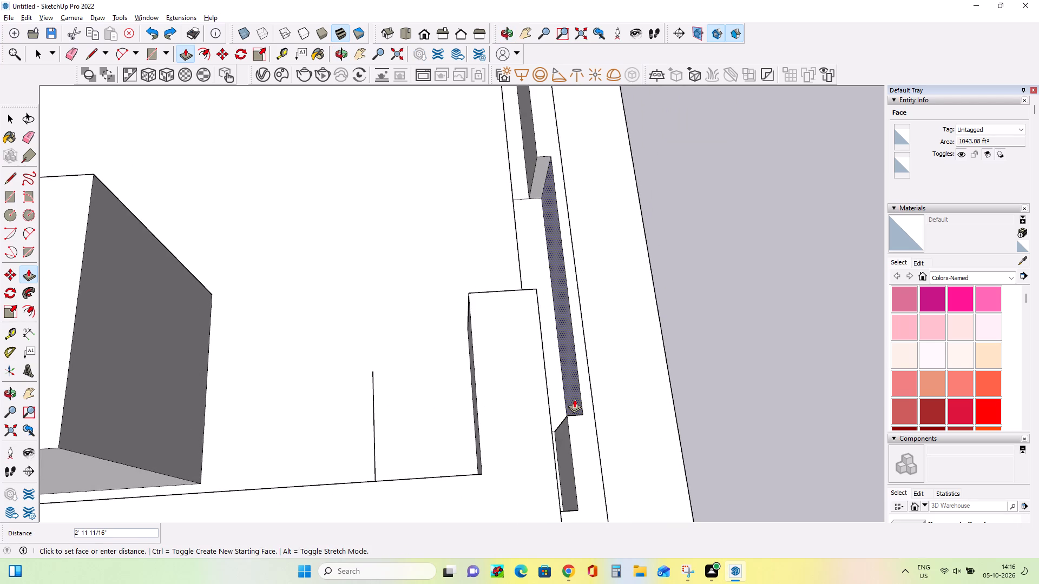
{"action": "left_click", "coordinate": [574, 399]}
{"action": "left_click", "coordinate": [567, 454]}
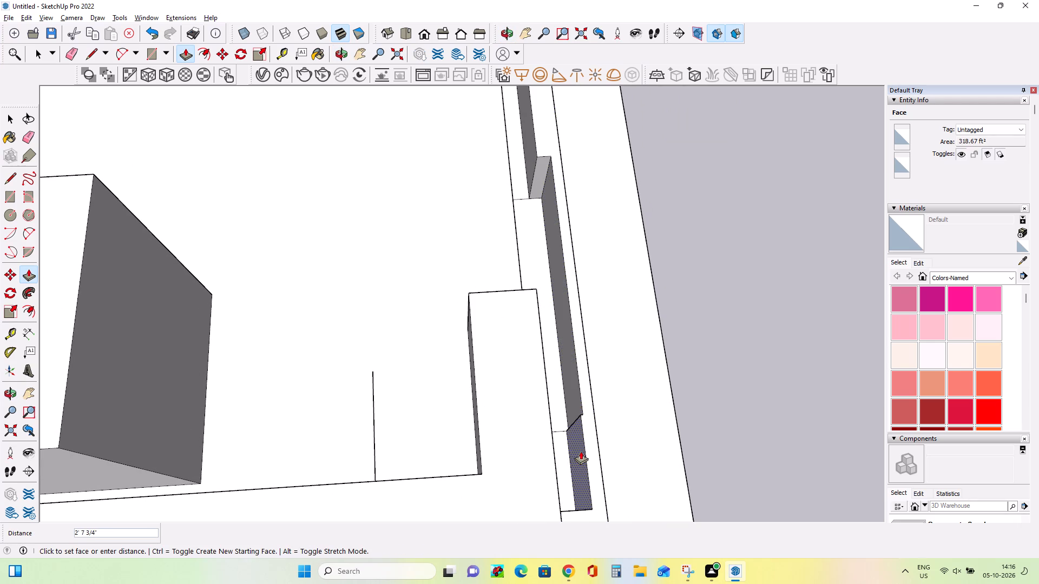
{"action": "left_click", "coordinate": [583, 451]}
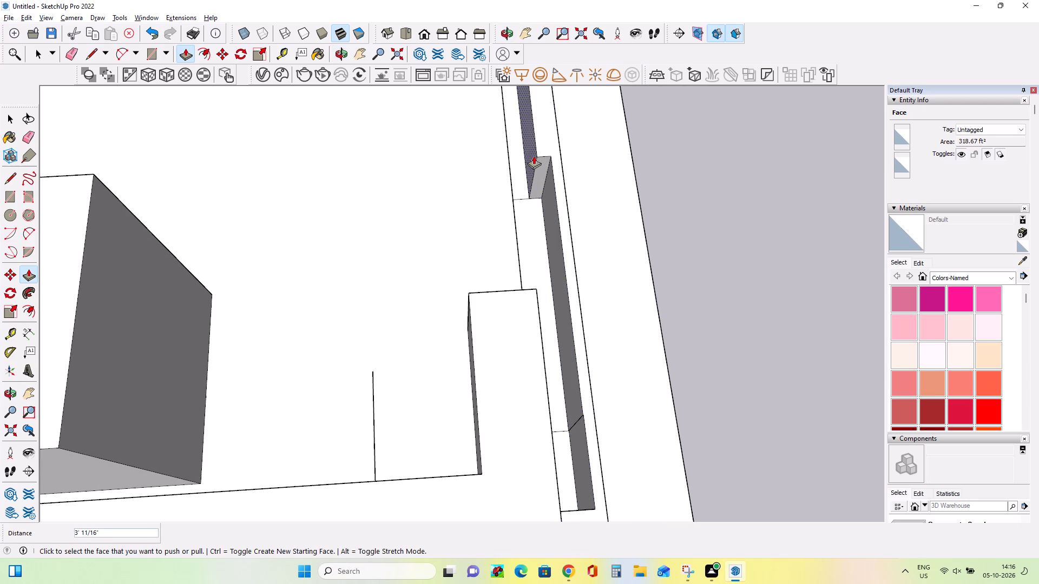
{"action": "left_click", "coordinate": [534, 156]}
{"action": "left_click", "coordinate": [550, 181]}
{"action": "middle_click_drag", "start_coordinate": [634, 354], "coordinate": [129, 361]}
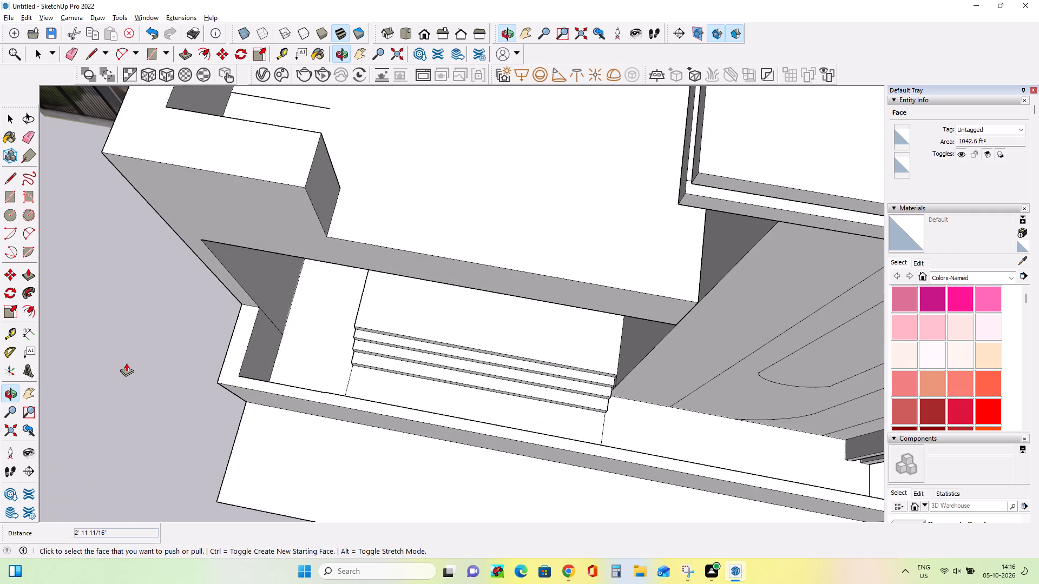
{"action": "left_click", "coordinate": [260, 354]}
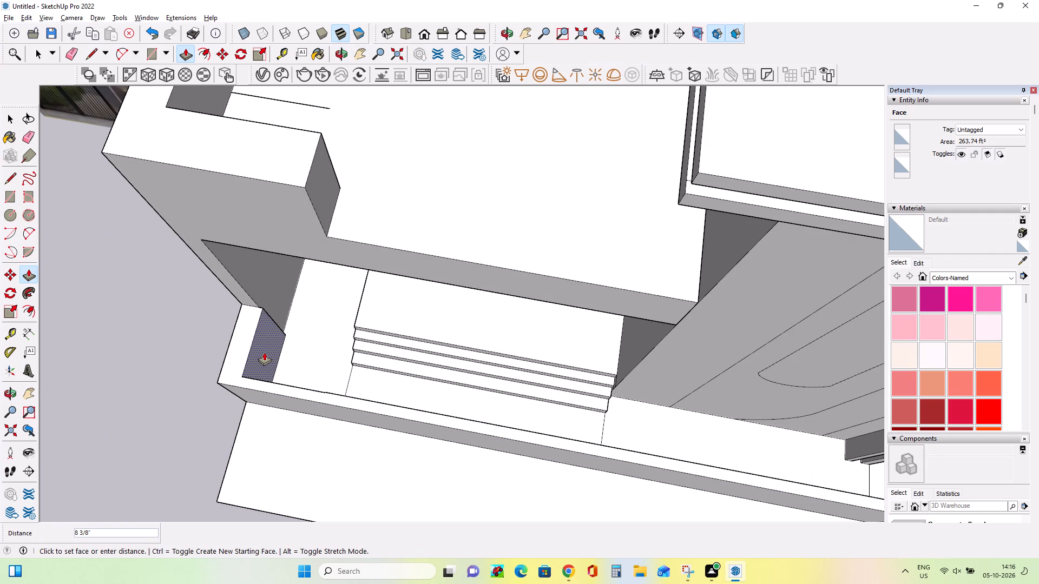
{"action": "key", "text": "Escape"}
Draw two lines about 2' 1" long across the top of the front compound wall, in line with both ends of the stairs.
{"action": "middle_click_drag", "start_coordinate": [262, 354], "coordinate": [365, 297]}
{"action": "scroll", "coordinate": [361, 276], "scroll_direction": "down", "scroll_amount": 6}
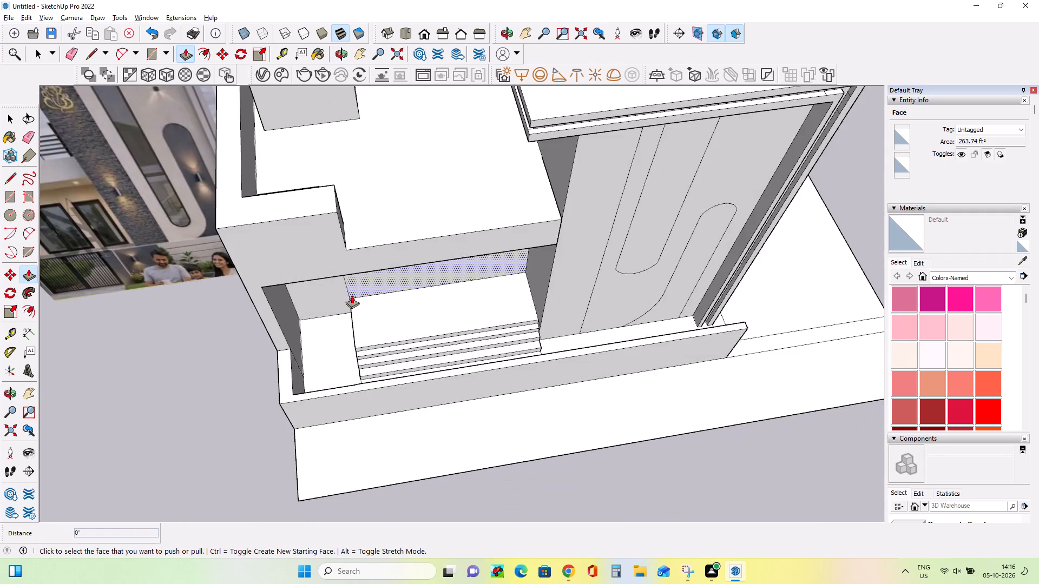
{"action": "scroll", "coordinate": [352, 295], "scroll_direction": "down", "scroll_amount": 2}
{"action": "middle_click_drag", "start_coordinate": [528, 372], "coordinate": [457, 286]}
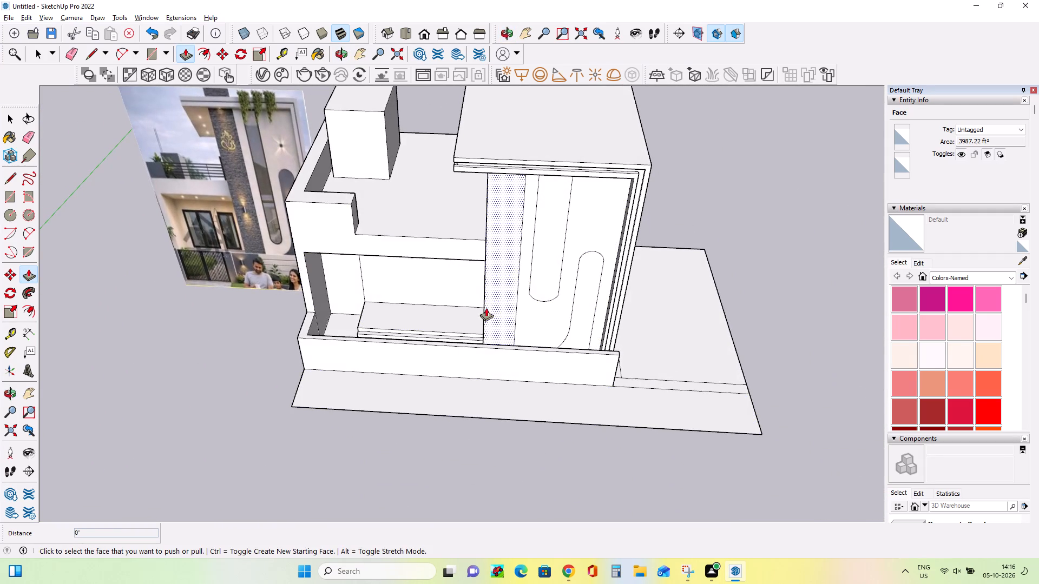
{"action": "scroll", "coordinate": [488, 313], "scroll_direction": "up", "scroll_amount": 4}
{"action": "middle_click_drag", "start_coordinate": [391, 347], "coordinate": [469, 335]}
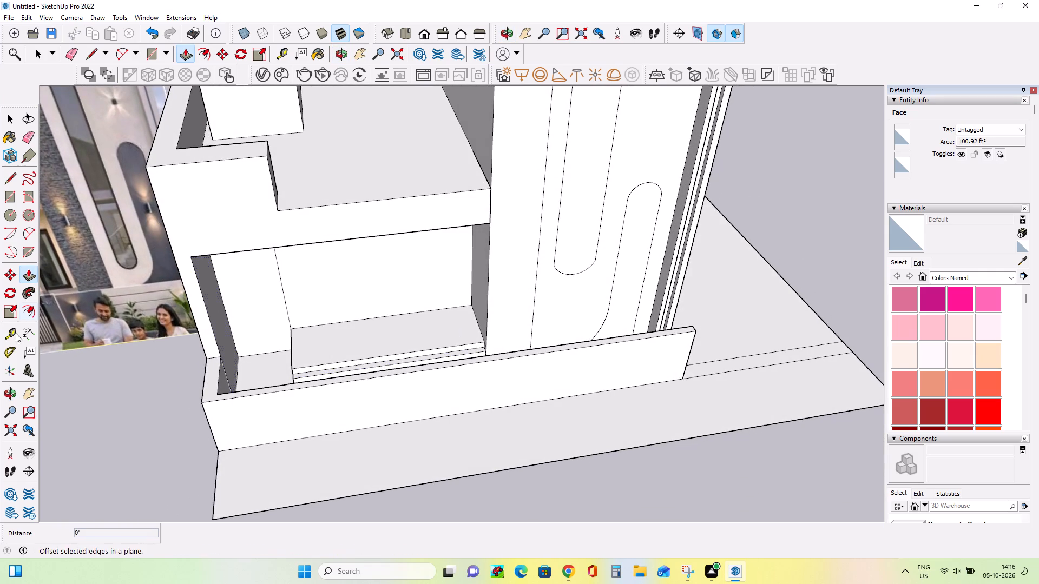
{"action": "left_click", "coordinate": [10, 180]}
{"action": "middle_click_drag", "start_coordinate": [346, 402], "coordinate": [360, 443]}
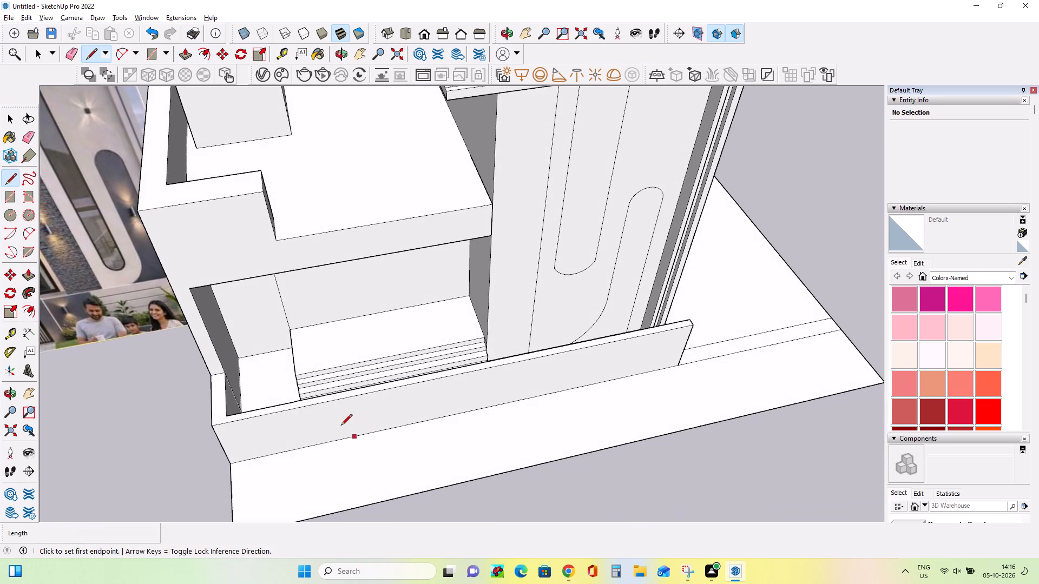
{"action": "left_click", "coordinate": [302, 402]}
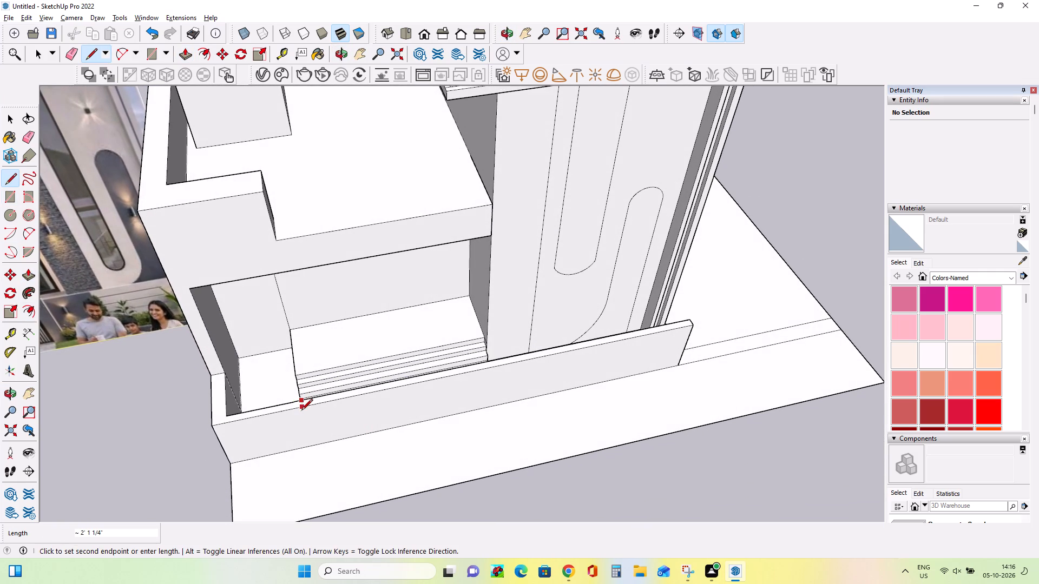
{"action": "left_click", "coordinate": [303, 409]}
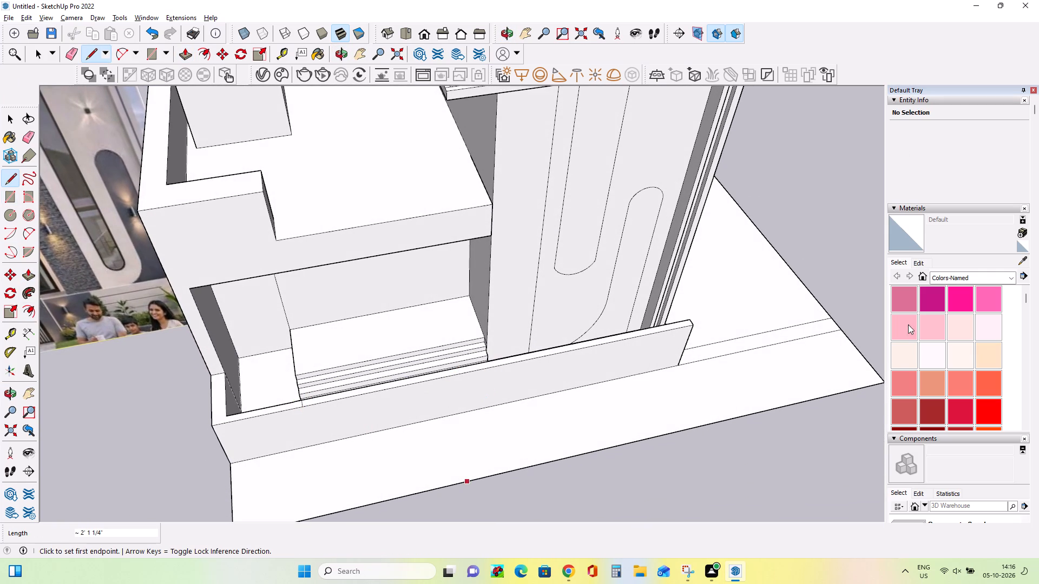
{"action": "left_click", "coordinate": [487, 360]}
{"action": "left_click", "coordinate": [491, 367]}
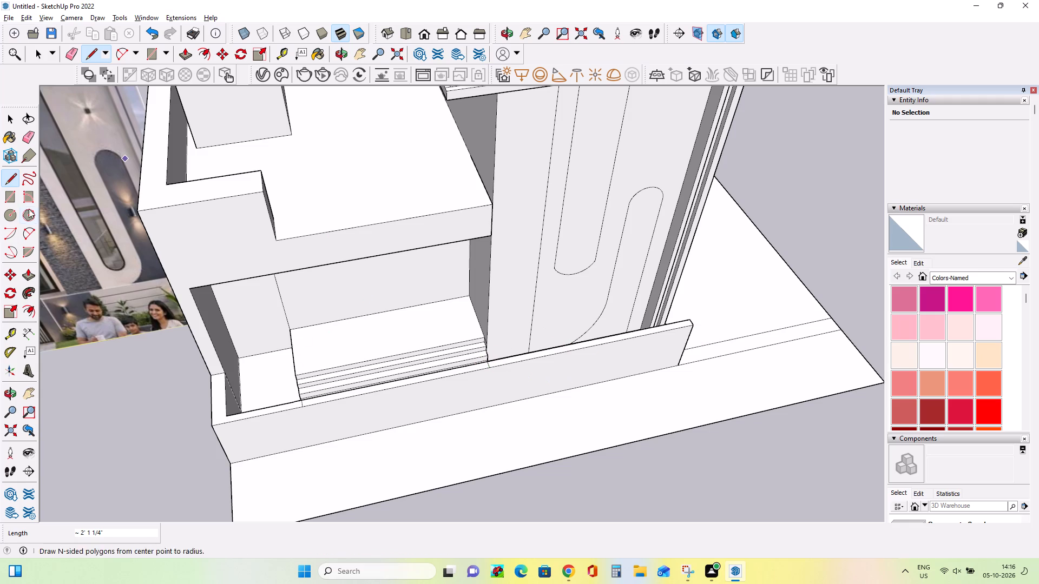
Push/Pull the compound wall's marked middle section down about 18' 9" to the ground, opening the entrance before the stairs.
{"action": "left_click", "coordinate": [23, 275]}
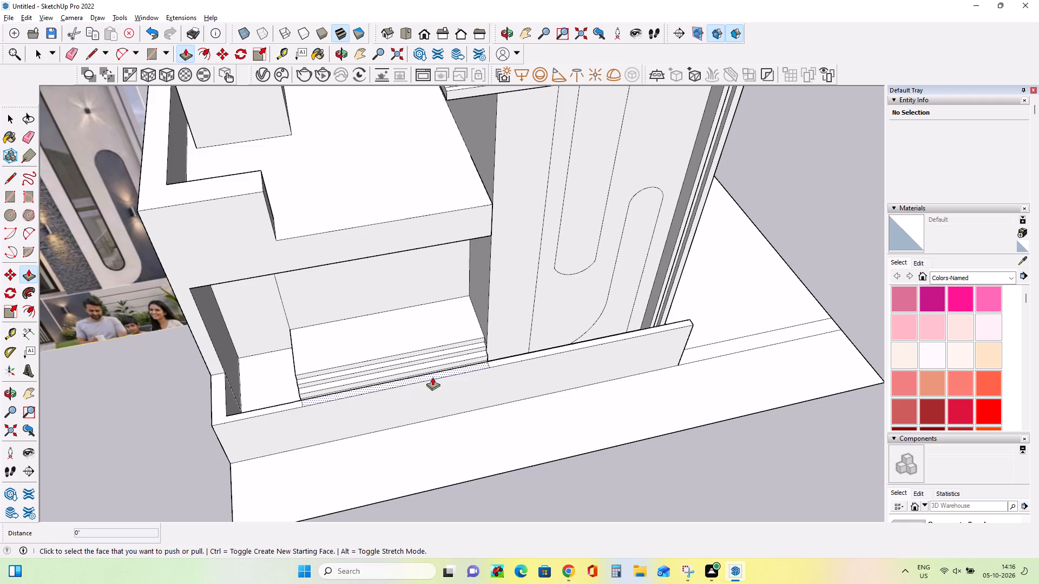
{"action": "left_click", "coordinate": [435, 375]}
{"action": "left_click", "coordinate": [450, 425]}
Push/Pull the opening-side end face of the tower-side front wall back about 2' 8" to widen the entrance.
{"action": "middle_click_drag", "start_coordinate": [574, 417], "coordinate": [521, 431]}
{"action": "middle_click_drag", "start_coordinate": [512, 401], "coordinate": [588, 335]}
{"action": "scroll", "coordinate": [472, 399], "scroll_direction": "up", "scroll_amount": 4}
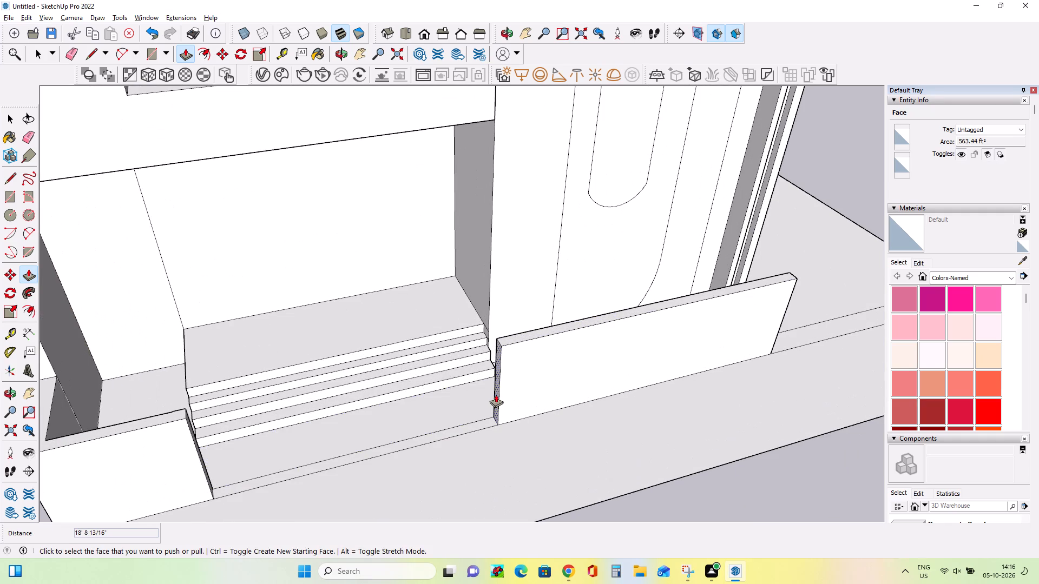
{"action": "left_click", "coordinate": [496, 394]}
{"action": "left_click", "coordinate": [510, 394]}
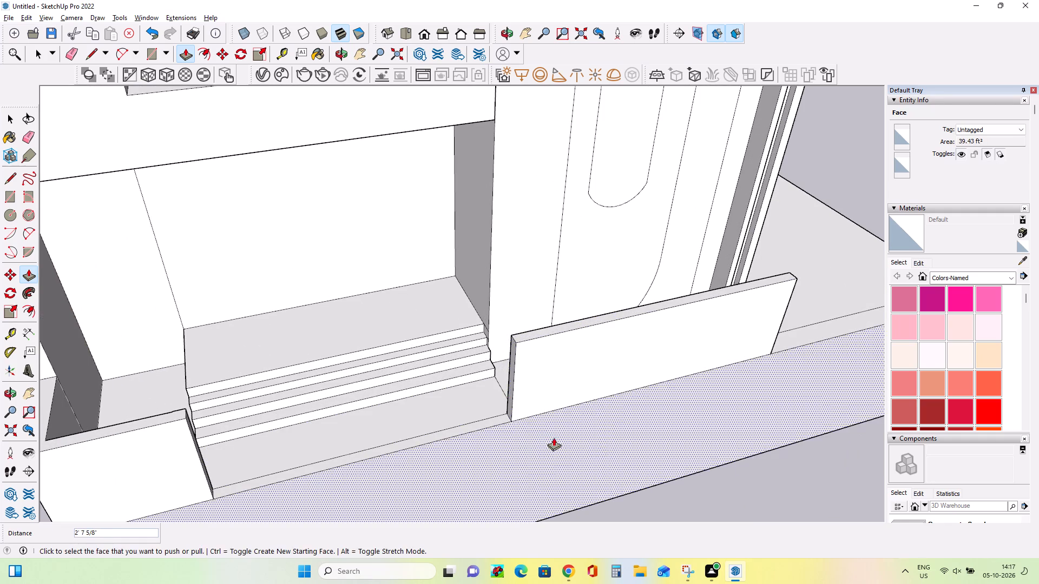
Erase the two leftover ground lines running across the entrance opening between the front wall sections.
{"action": "middle_click_drag", "start_coordinate": [610, 445], "coordinate": [510, 481]}
{"action": "middle_click_drag", "start_coordinate": [416, 441], "coordinate": [435, 432]}
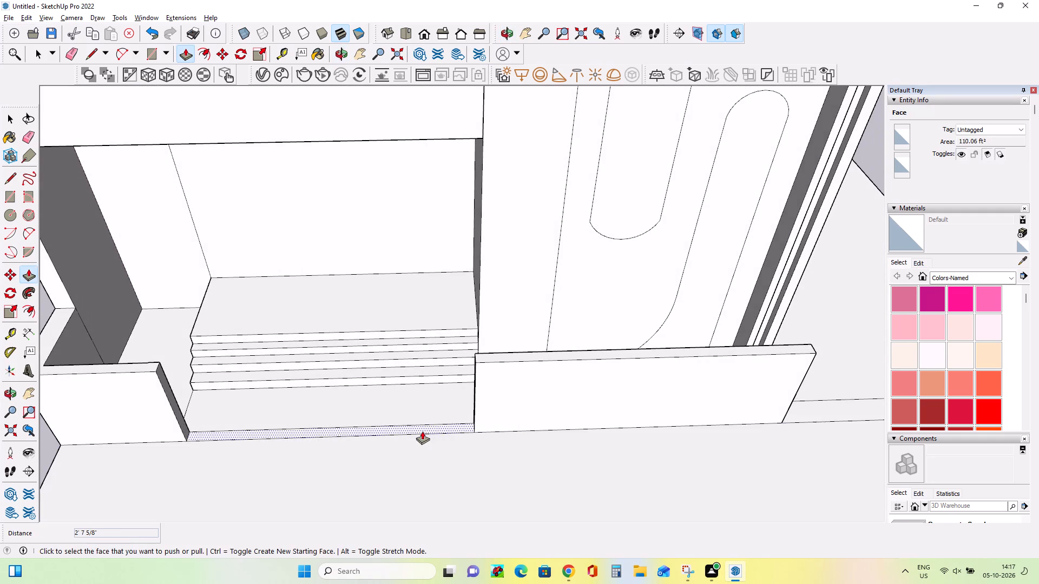
{"action": "middle_click_drag", "start_coordinate": [430, 432], "coordinate": [438, 432]}
{"action": "middle_click_drag", "start_coordinate": [459, 419], "coordinate": [488, 394]}
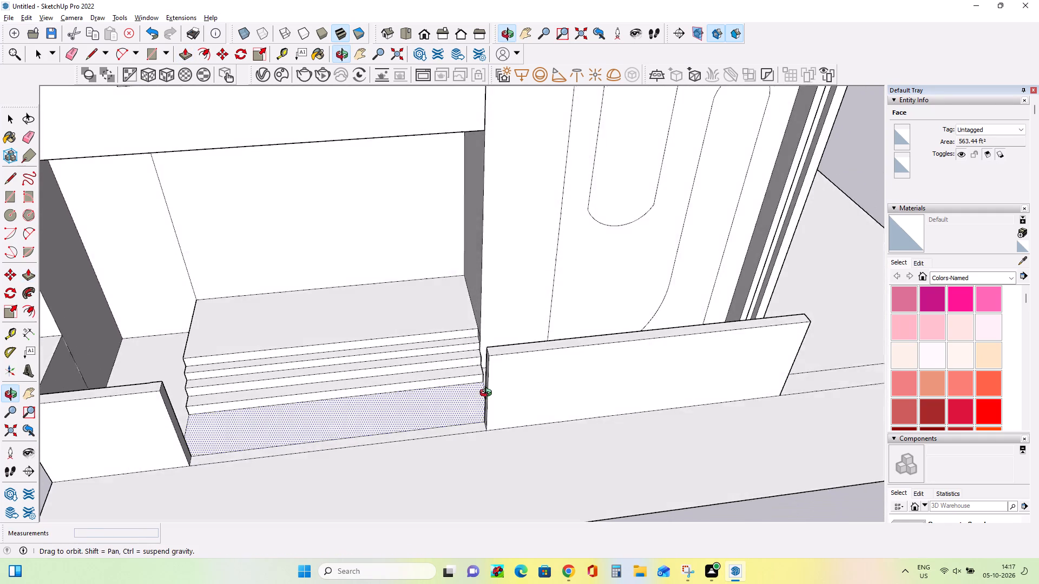
{"action": "middle_click_drag", "start_coordinate": [488, 394], "coordinate": [515, 371]}
{"action": "left_click", "coordinate": [9, 176]}
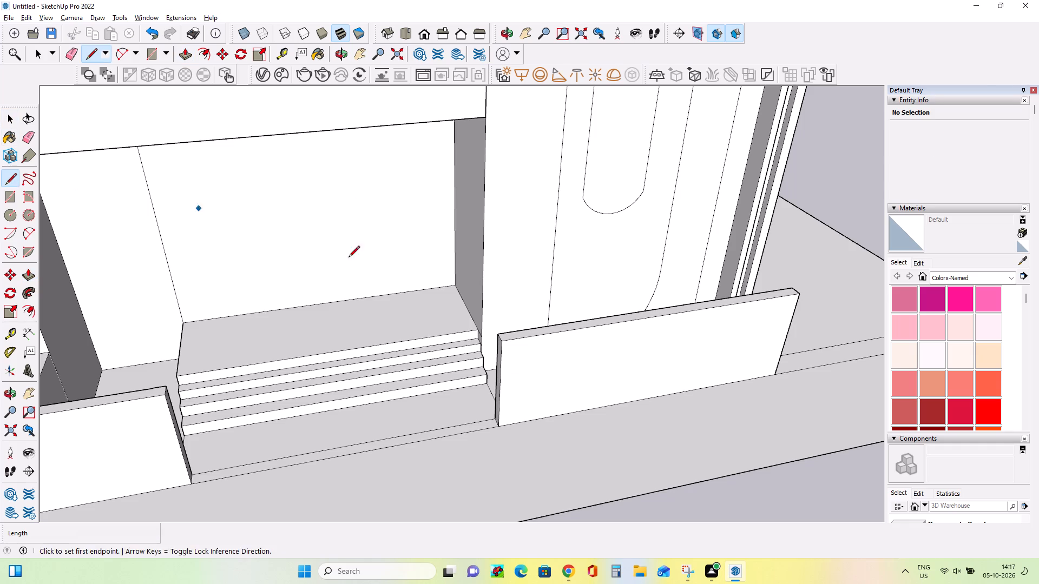
{"action": "left_click", "coordinate": [24, 141]}
{"action": "scroll", "coordinate": [336, 453], "scroll_direction": "up", "scroll_amount": 4}
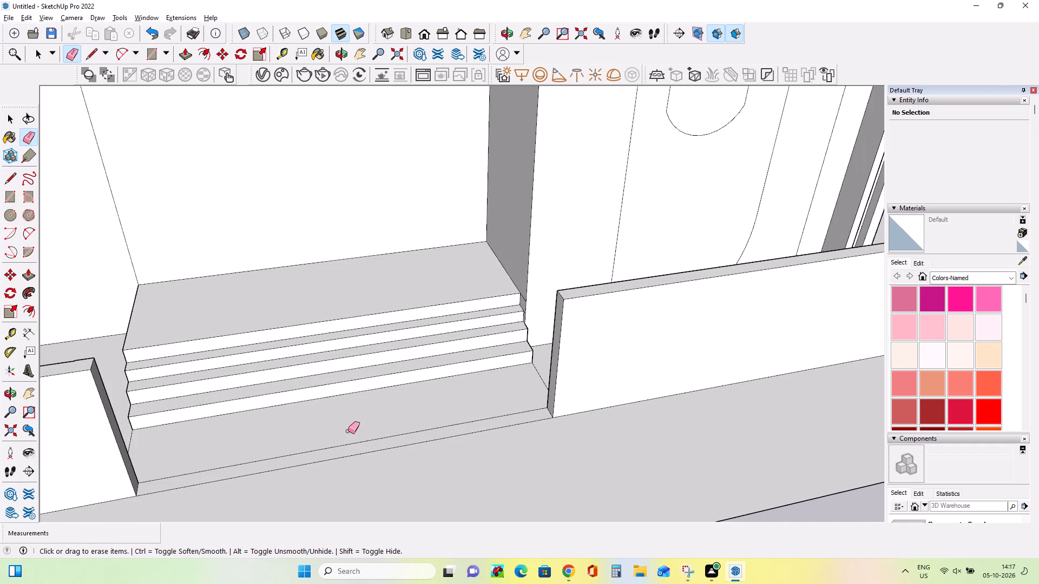
{"action": "left_click", "coordinate": [354, 443]}
{"action": "left_click", "coordinate": [359, 454]}
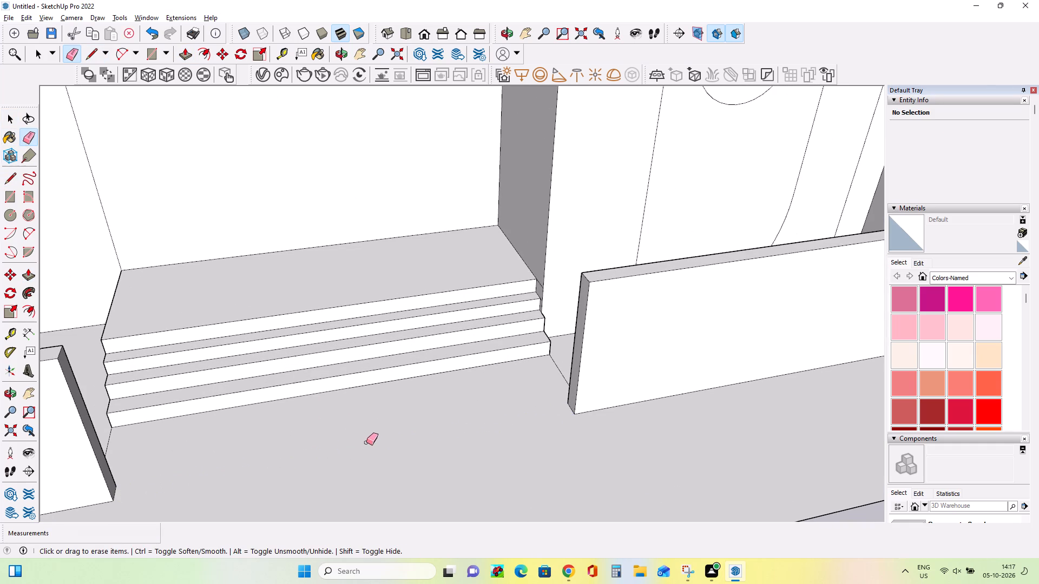
Examine the front compound wall and entrance opening against the gate and boundary wall in the reference image.
{"action": "scroll", "coordinate": [381, 438], "scroll_direction": "down", "scroll_amount": 8}
{"action": "middle_click_drag", "start_coordinate": [401, 474], "coordinate": [379, 441]}
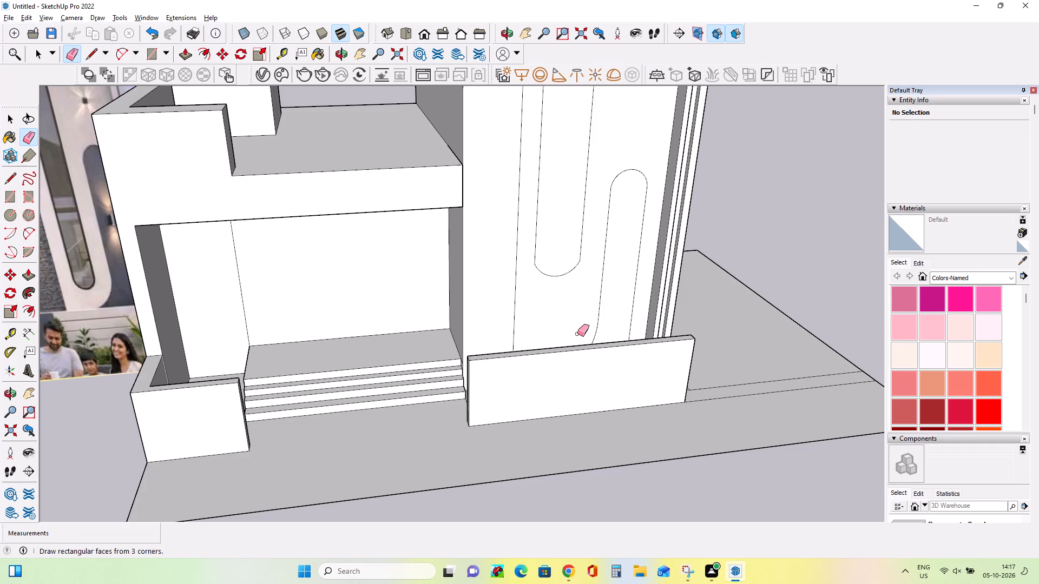
{"action": "scroll", "coordinate": [579, 335], "scroll_direction": "down", "scroll_amount": 8}
{"action": "scroll", "coordinate": [471, 290], "scroll_direction": "down", "scroll_amount": 3}
{"action": "scroll", "coordinate": [663, 370], "scroll_direction": "down", "scroll_amount": 2}
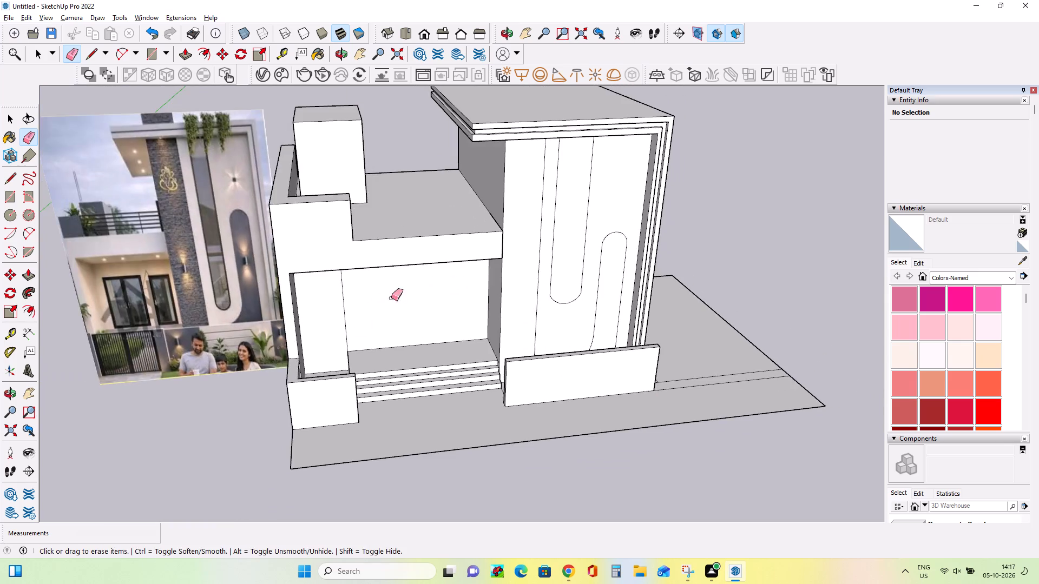
{"action": "scroll", "coordinate": [472, 288], "scroll_direction": "down", "scroll_amount": 3}
{"action": "scroll", "coordinate": [535, 296], "scroll_direction": "up", "scroll_amount": 3}
{"action": "middle_click_drag", "start_coordinate": [552, 311], "coordinate": [557, 326]}
{"action": "scroll", "coordinate": [486, 327], "scroll_direction": "down", "scroll_amount": 2}
{"action": "scroll", "coordinate": [137, 361], "scroll_direction": "up", "scroll_amount": 4}
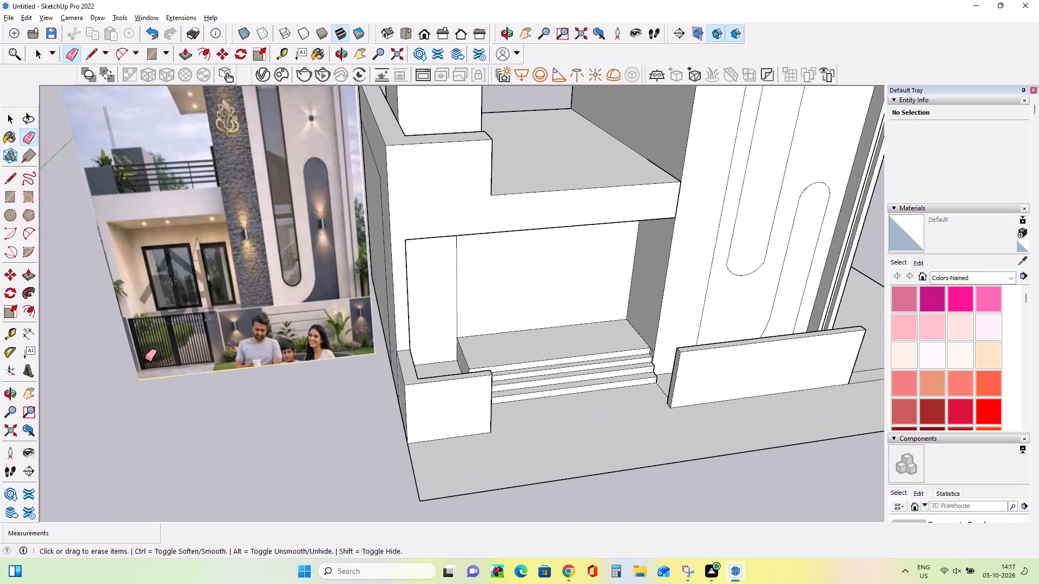
{"action": "middle_click_drag", "start_coordinate": [199, 359], "coordinate": [165, 351]}
{"action": "scroll", "coordinate": [165, 351], "scroll_direction": "down", "scroll_amount": 4}
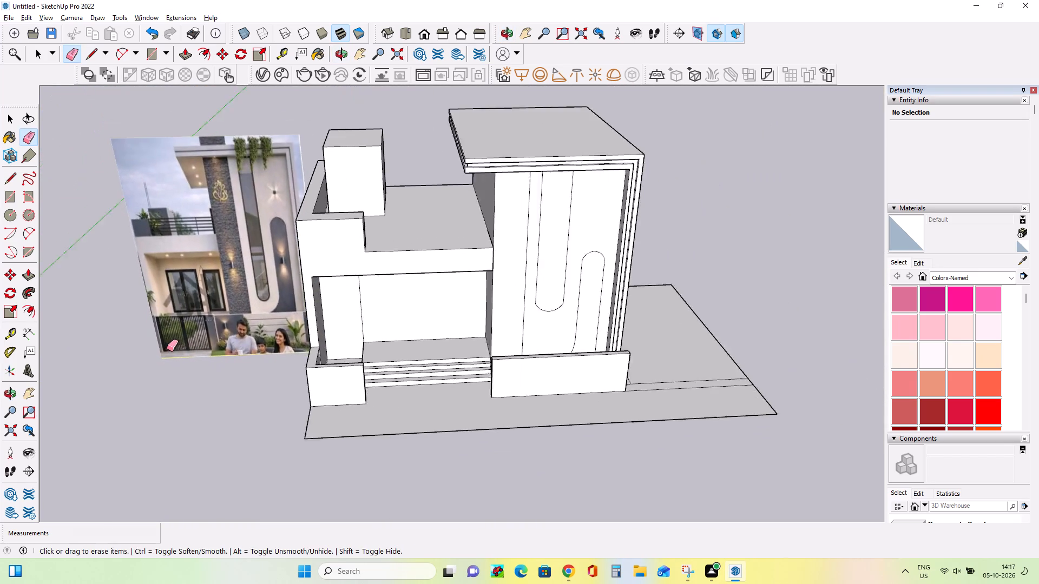
{"action": "scroll", "coordinate": [167, 349], "scroll_direction": "down", "scroll_amount": 1}
{"action": "middle_click_drag", "start_coordinate": [574, 373], "coordinate": [580, 329]}
{"action": "middle_click_drag", "start_coordinate": [665, 370], "coordinate": [652, 377]}
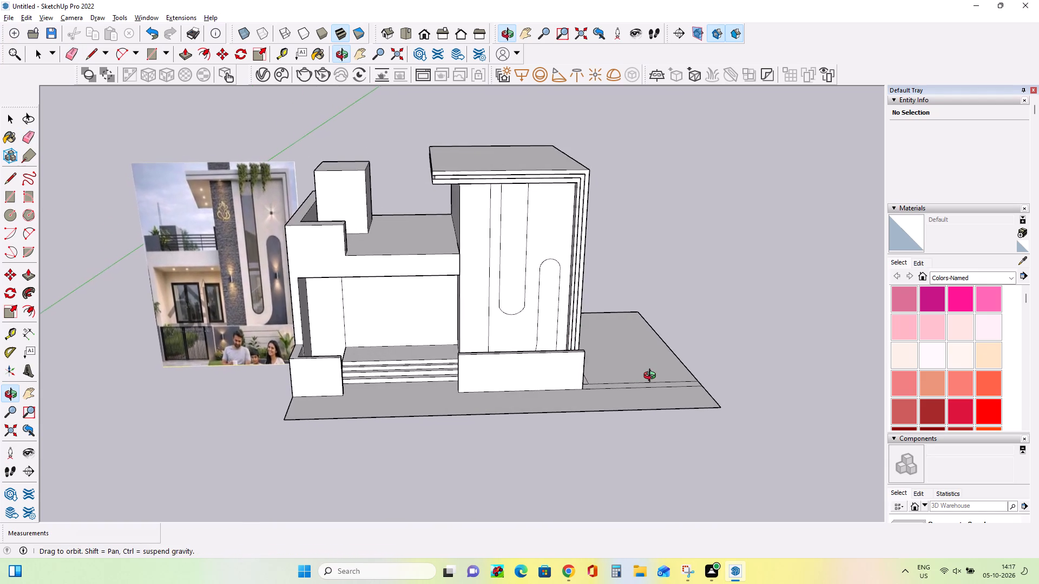
{"action": "middle_click_drag", "start_coordinate": [652, 377], "coordinate": [670, 369]}
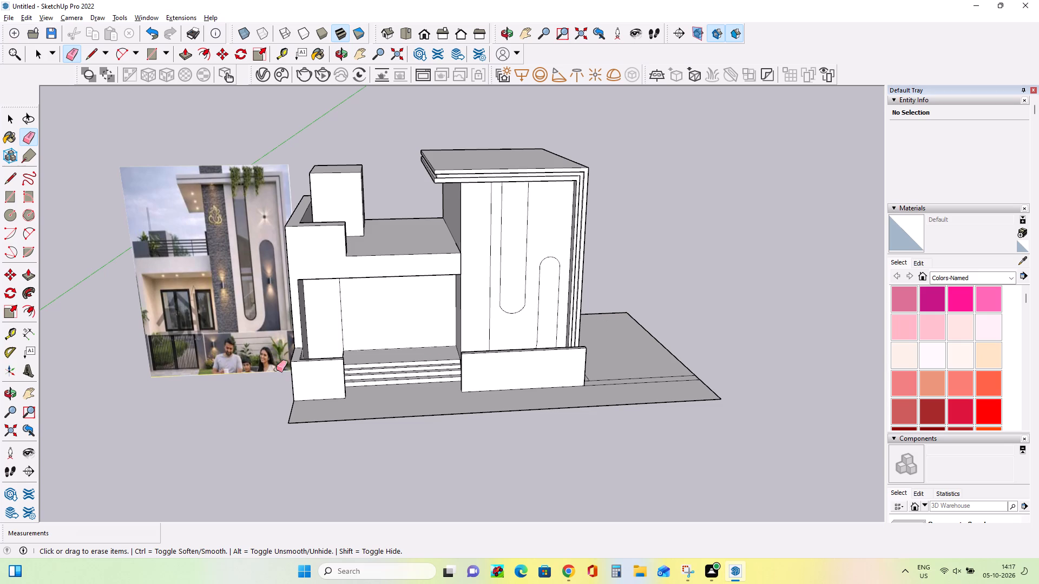
{"action": "scroll", "coordinate": [257, 283], "scroll_direction": "up", "scroll_amount": 5}
{"action": "middle_click_drag", "start_coordinate": [231, 311], "coordinate": [303, 349]}
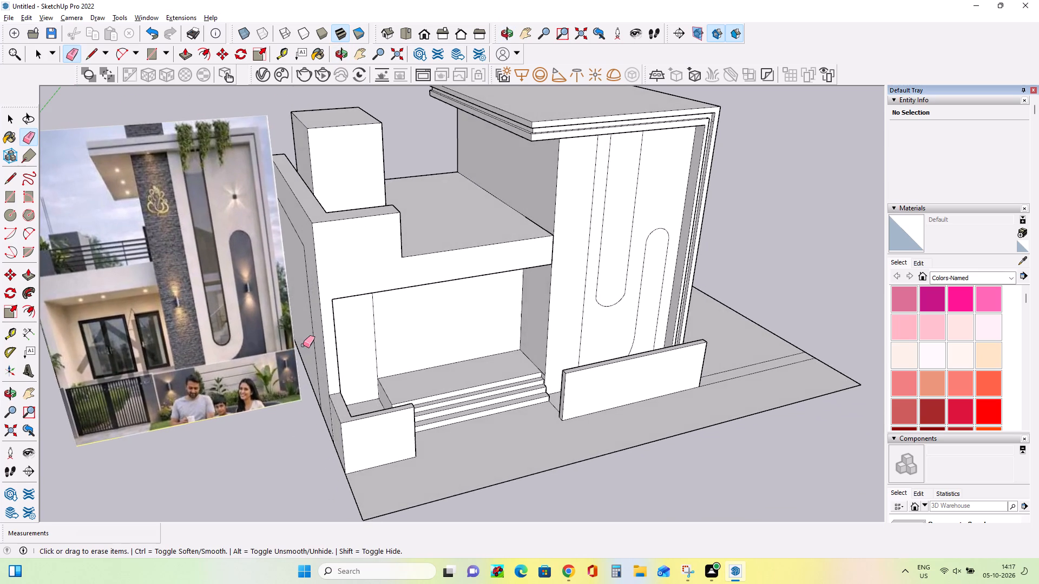
{"action": "scroll", "coordinate": [285, 343], "scroll_direction": "up", "scroll_amount": 3}
{"action": "middle_click_drag", "start_coordinate": [290, 396], "coordinate": [257, 394]}
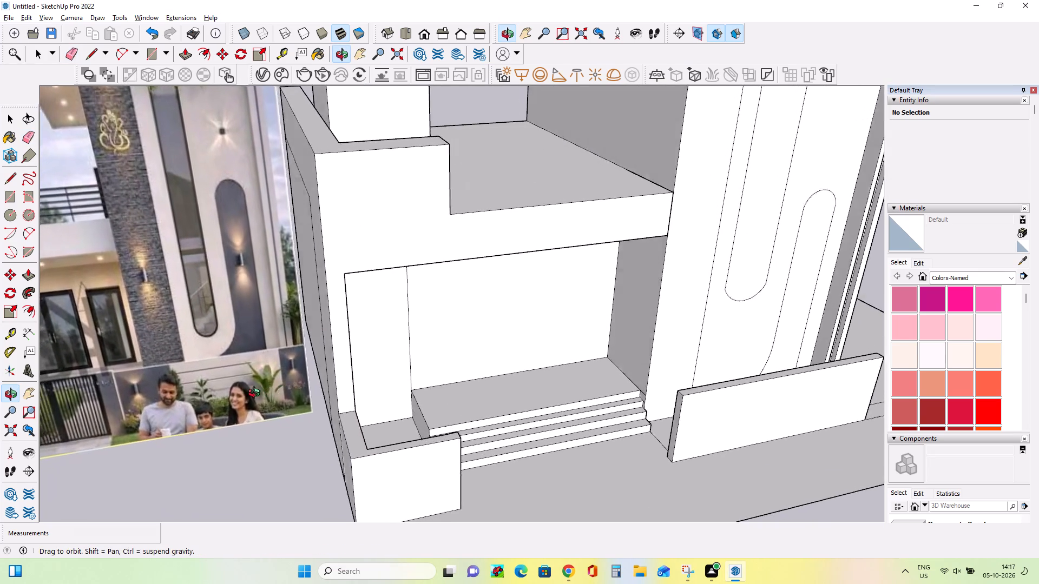
{"action": "middle_click_drag", "start_coordinate": [257, 394], "coordinate": [148, 383]}
{"action": "scroll", "coordinate": [148, 383], "scroll_direction": "down", "scroll_amount": 8}
Erase the short leftover ground edges beside the tower's front outer corner, near the end of the front compound wall.
{"action": "middle_click_drag", "start_coordinate": [516, 464], "coordinate": [306, 441]}
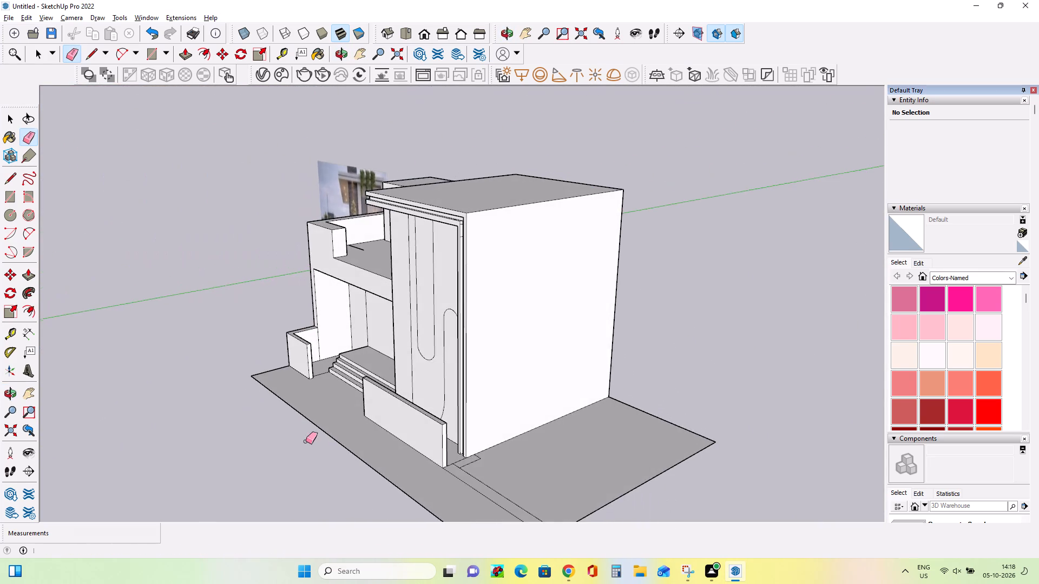
{"action": "scroll", "coordinate": [489, 454], "scroll_direction": "up", "scroll_amount": 9}
{"action": "left_click", "coordinate": [456, 468]}
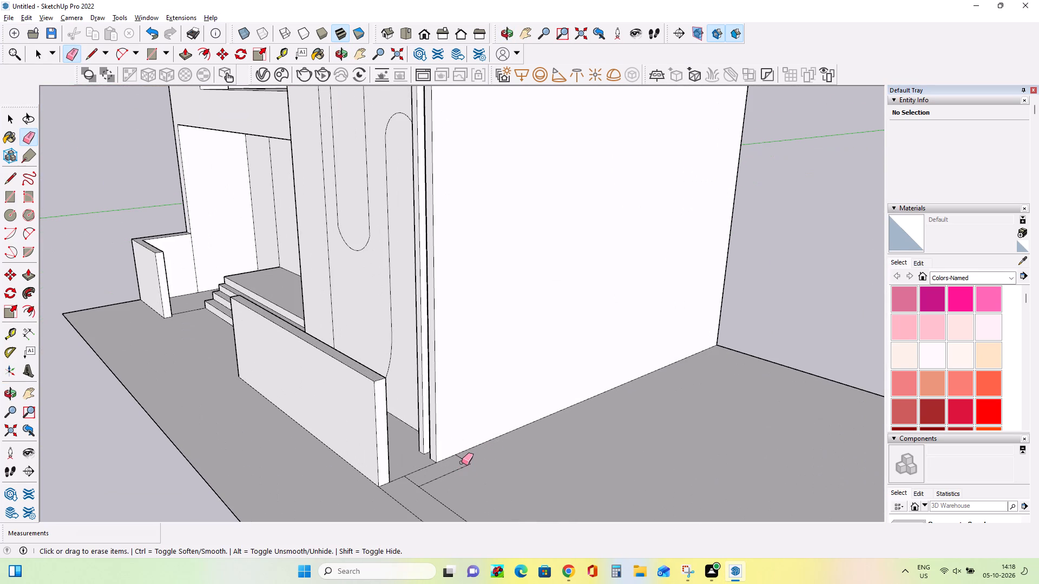
{"action": "left_click", "coordinate": [463, 462]}
{"action": "left_click", "coordinate": [464, 468]}
Push/Pull the outer end face of the tower-side front wall outward about 19' 9" past the building's side.
{"action": "scroll", "coordinate": [351, 441], "scroll_direction": "down", "scroll_amount": 5}
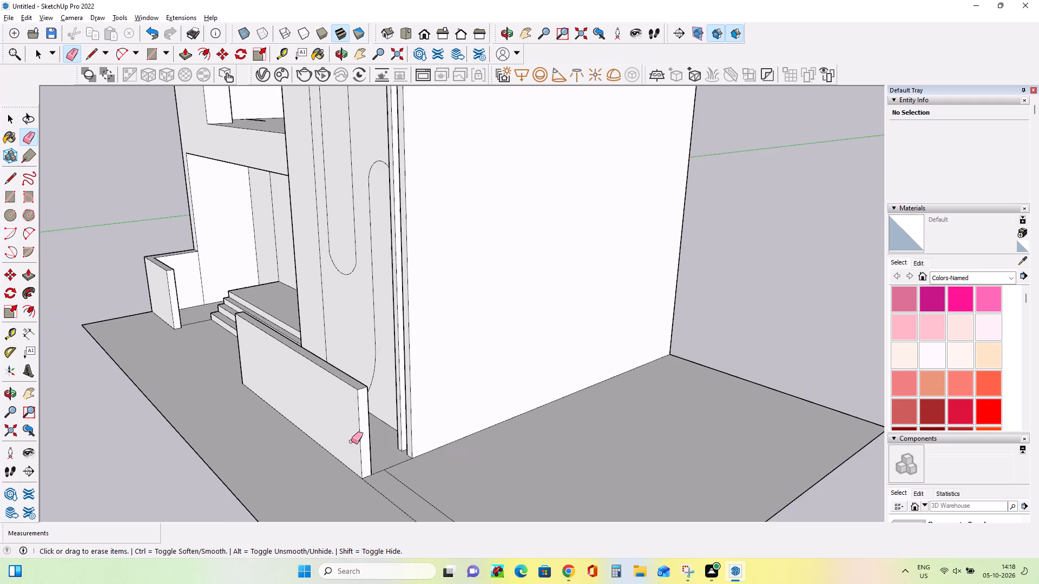
{"action": "scroll", "coordinate": [351, 441], "scroll_direction": "down", "scroll_amount": 4}
{"action": "left_click", "coordinate": [33, 272]}
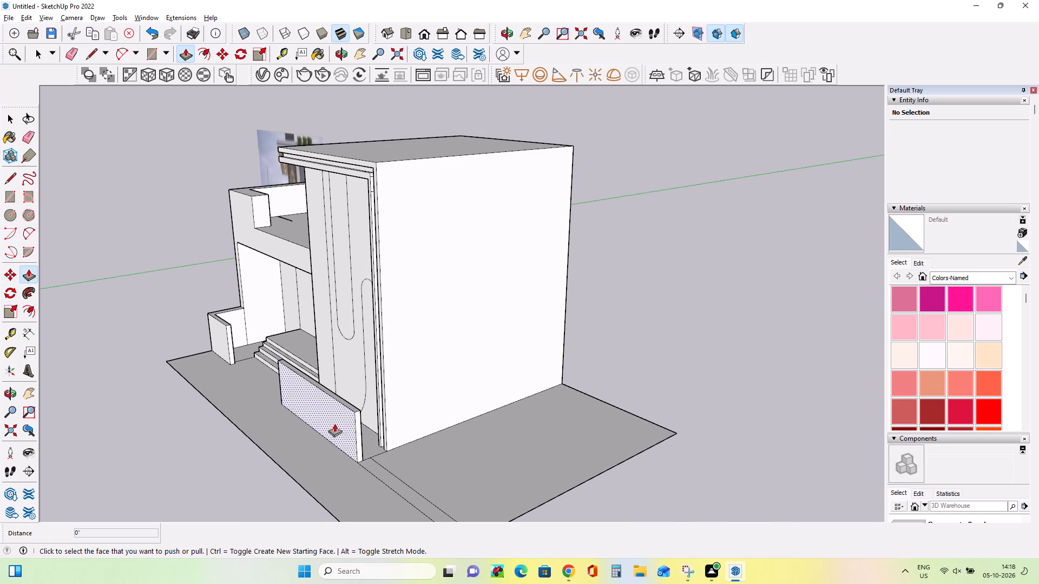
{"action": "left_click", "coordinate": [359, 432]}
{"action": "left_click", "coordinate": [386, 464]}
Draw a full-height rectangle about 18' 9" by 3' 6" on the front wall's inner face at its outer end.
{"action": "middle_click_drag", "start_coordinate": [464, 478], "coordinate": [409, 488]}
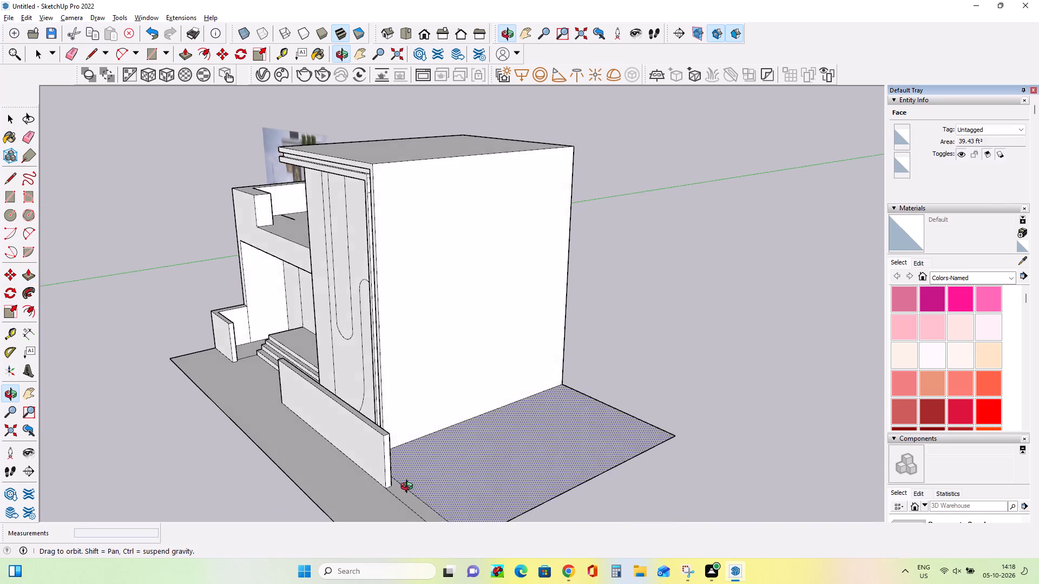
{"action": "middle_click_drag", "start_coordinate": [409, 488], "coordinate": [217, 501]}
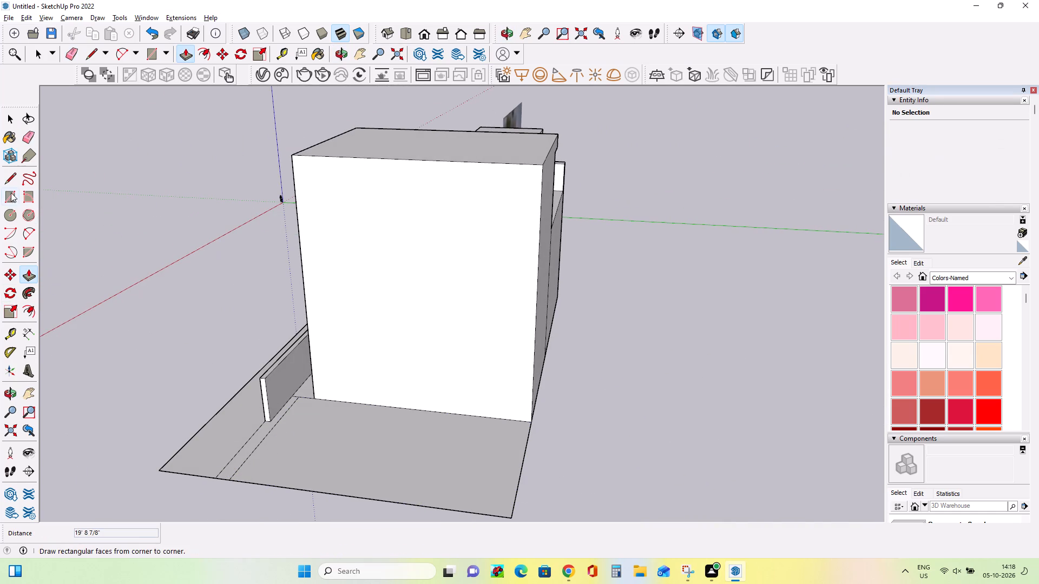
{"action": "left_click", "coordinate": [12, 197]}
{"action": "scroll", "coordinate": [305, 407], "scroll_direction": "up", "scroll_amount": 8}
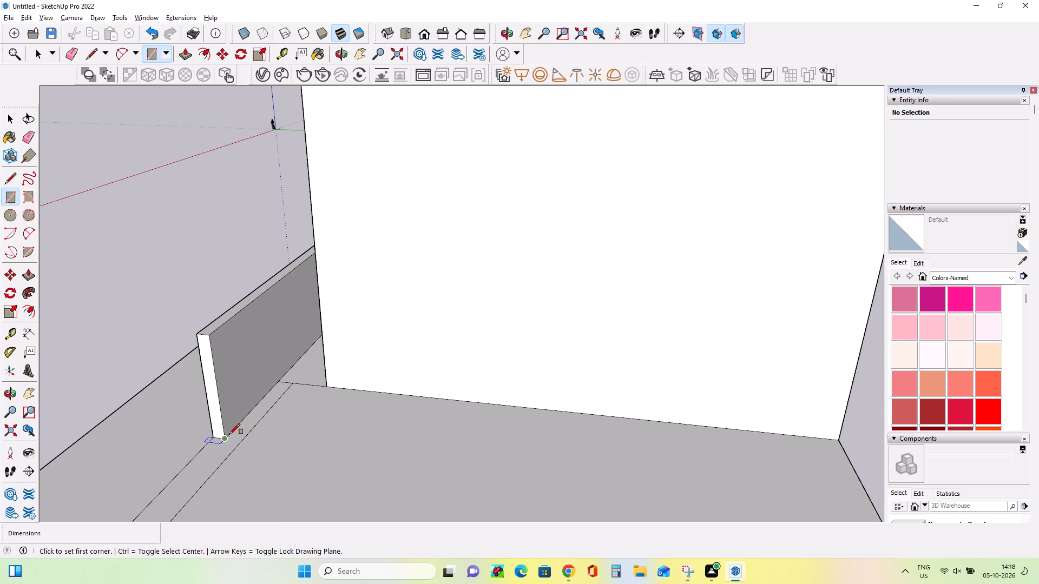
{"action": "left_click", "coordinate": [229, 435]}
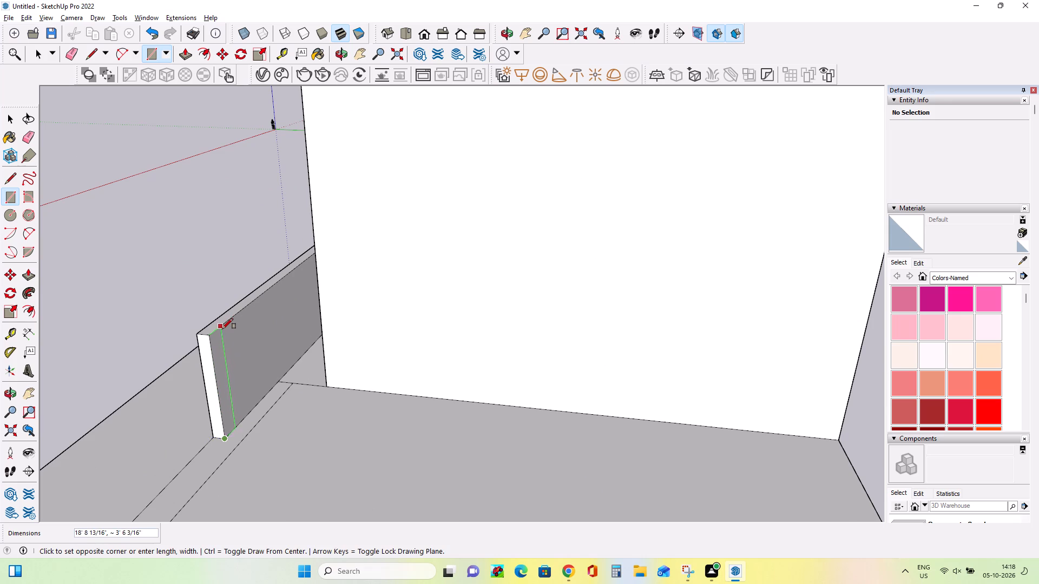
{"action": "left_click", "coordinate": [221, 330]}
Push/Pull the rectangle toward the rear by about 3', and its face by about 1' 6" more, to start the side wall.
{"action": "left_click", "coordinate": [29, 273]}
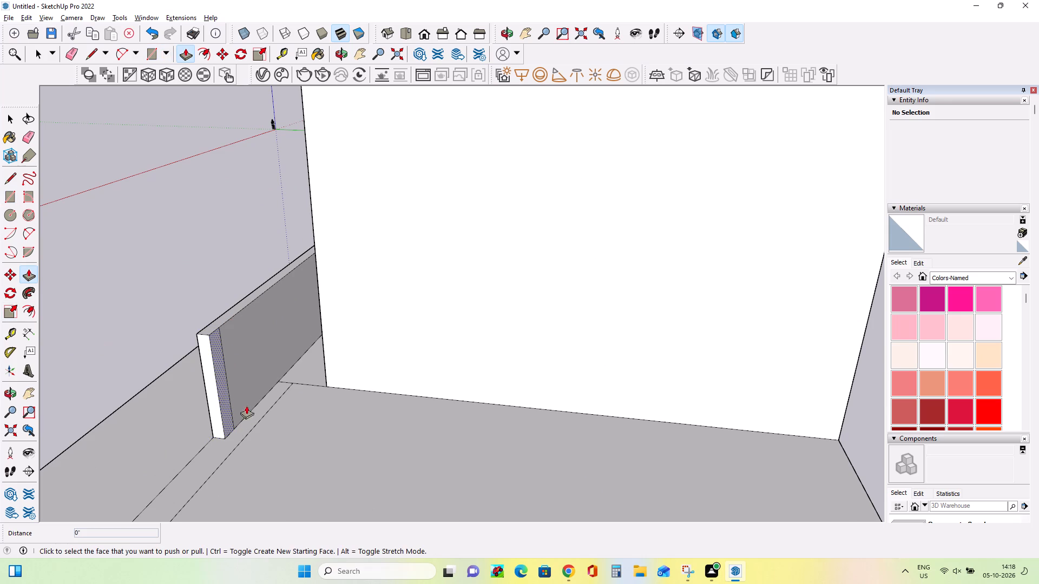
{"action": "left_click", "coordinate": [225, 395]}
{"action": "left_click", "coordinate": [284, 430]}
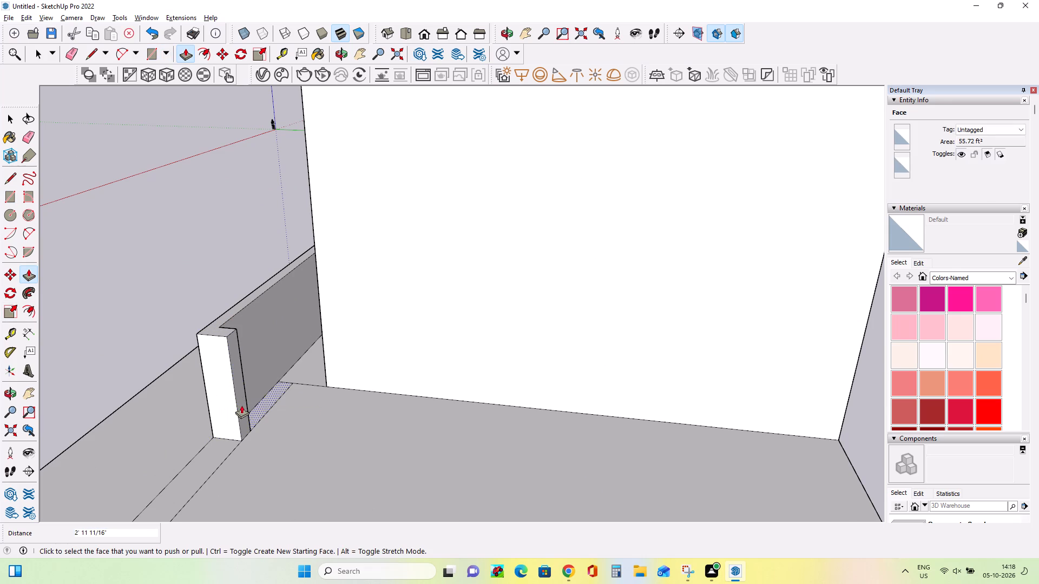
{"action": "left_click", "coordinate": [241, 405]}
{"action": "left_click", "coordinate": [249, 408]}
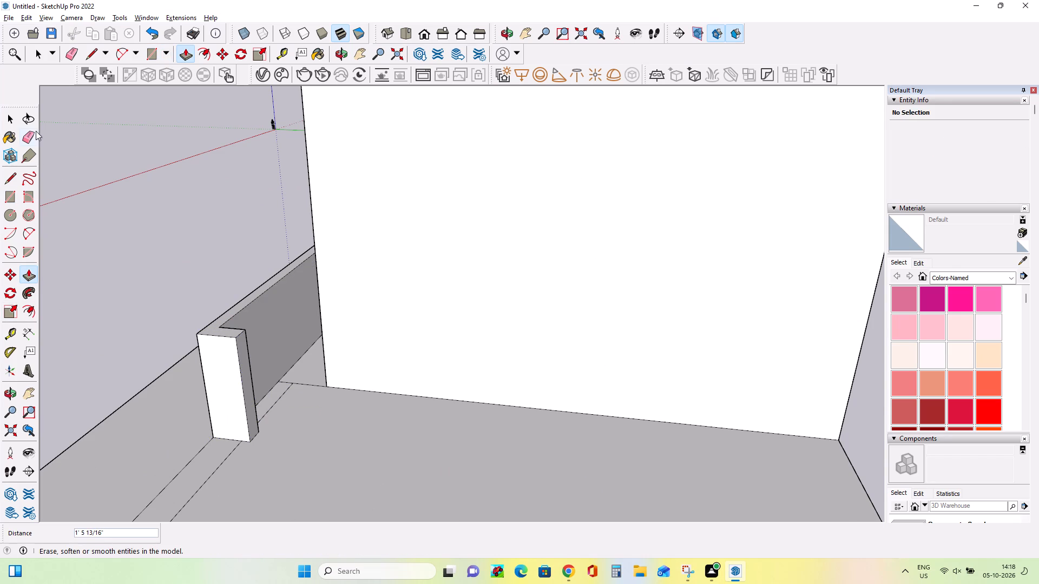
Erase the leftover inner guide edges on the ground around the start of the side compound wall.
{"action": "left_click", "coordinate": [31, 140]}
{"action": "left_click", "coordinate": [280, 395]}
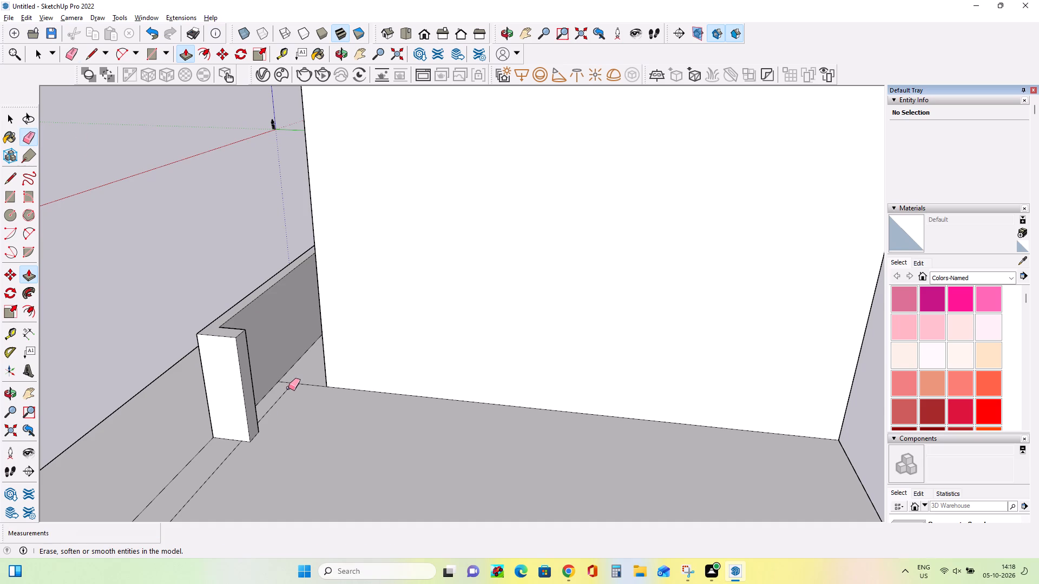
{"action": "left_click", "coordinate": [288, 388]}
{"action": "left_click", "coordinate": [292, 382]}
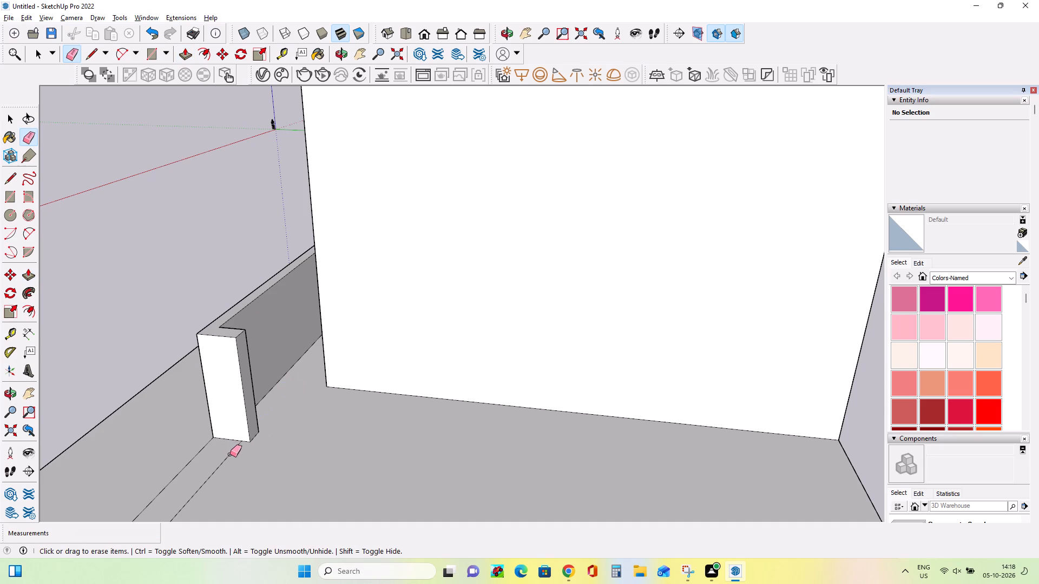
{"action": "left_click", "coordinate": [230, 454]}
Push/Pull the side compound wall's end face about 91' 10" toward the rear, running along the building's side.
{"action": "left_click", "coordinate": [27, 271]}
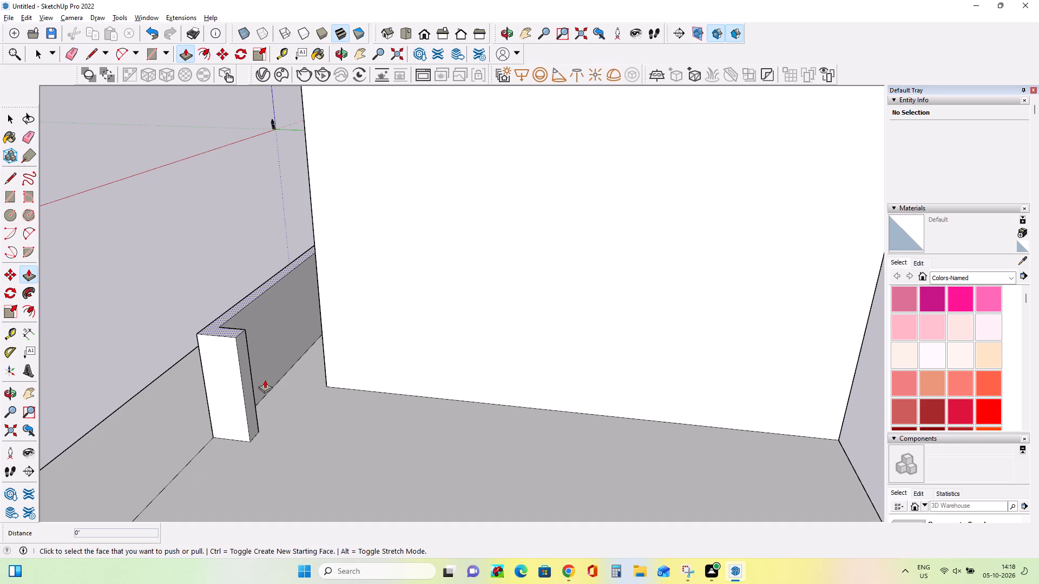
{"action": "left_click", "coordinate": [248, 387]}
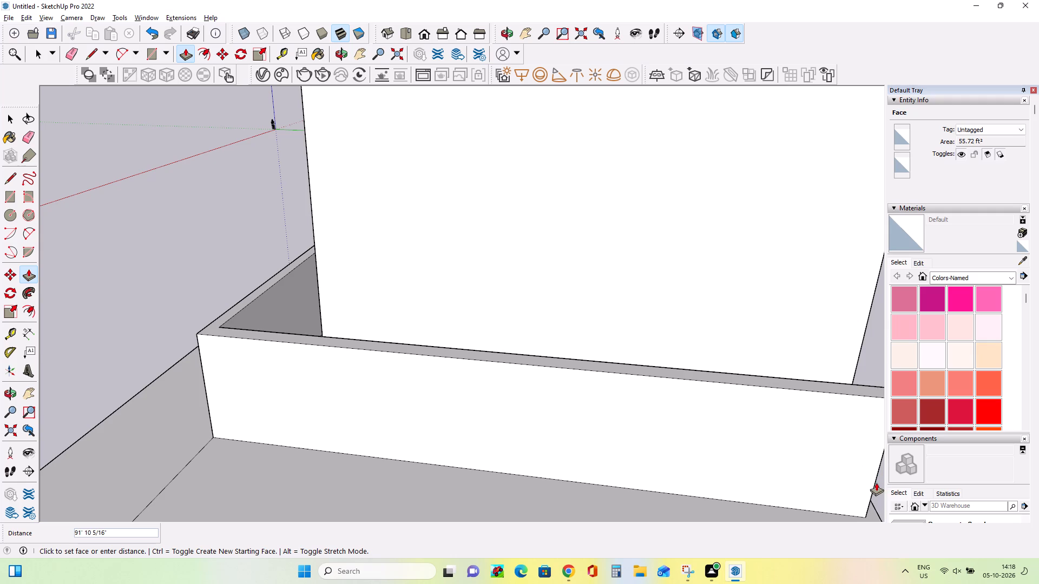
{"action": "left_click", "coordinate": [876, 482]}
Review the side compound wall and the front entrance area against the reference image.
{"action": "middle_click_drag", "start_coordinate": [422, 492], "coordinate": [744, 478]}
{"action": "middle_click_drag", "start_coordinate": [432, 439], "coordinate": [498, 448]}
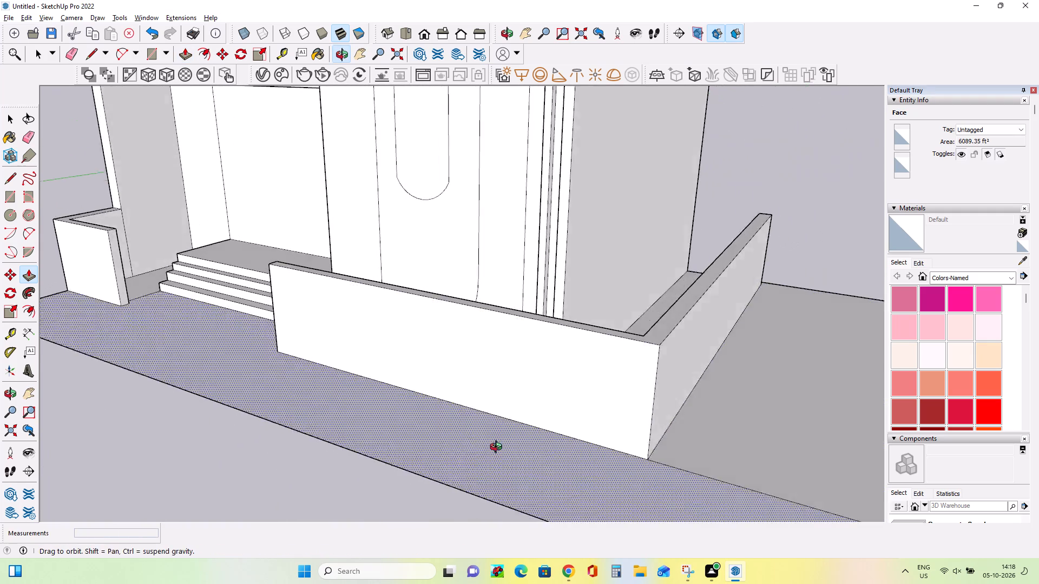
{"action": "middle_click_drag", "start_coordinate": [498, 448], "coordinate": [611, 439]}
{"action": "scroll", "coordinate": [607, 434], "scroll_direction": "down", "scroll_amount": 11}
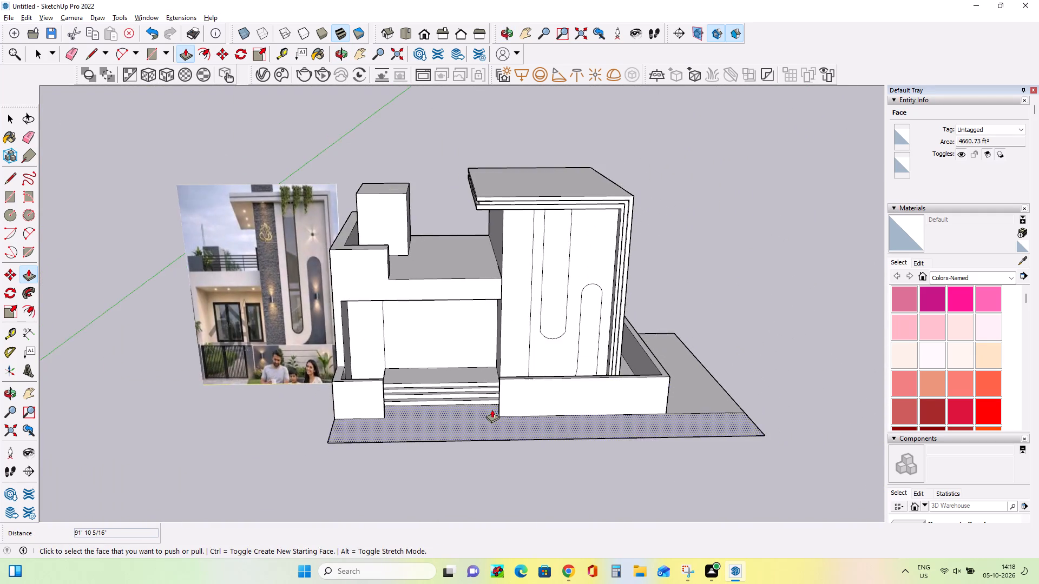
{"action": "scroll", "coordinate": [491, 409], "scroll_direction": "up", "scroll_amount": 4}
{"action": "middle_click_drag", "start_coordinate": [491, 409], "coordinate": [543, 415]}
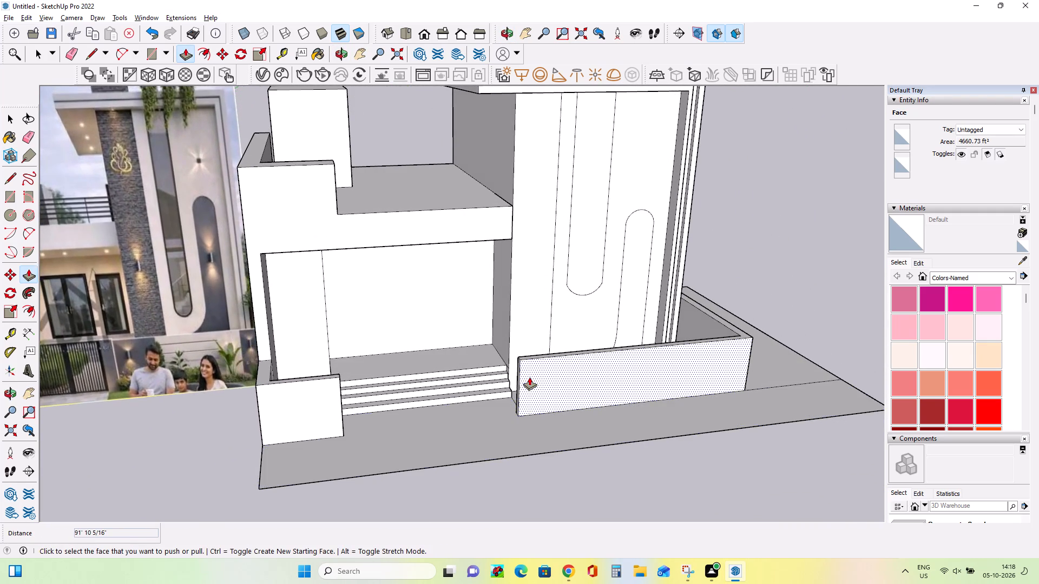
{"action": "scroll", "coordinate": [529, 377], "scroll_direction": "up", "scroll_amount": 2}
{"action": "middle_click_drag", "start_coordinate": [529, 377], "coordinate": [508, 414]}
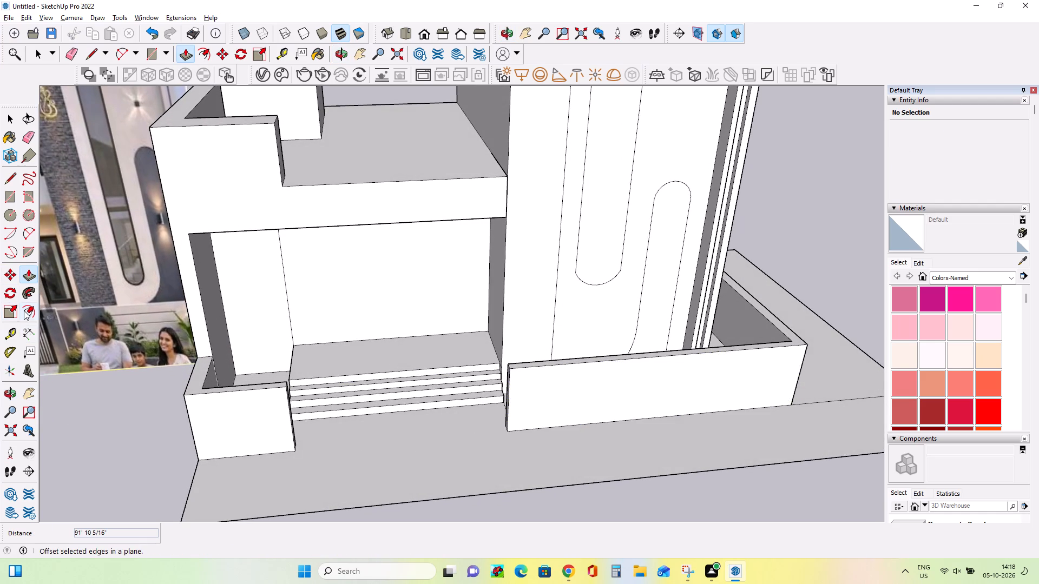
Compare the front compound walls and entrance opening with the gate and boundary wall in the reference image.
{"action": "scroll", "coordinate": [195, 370], "scroll_direction": "down", "scroll_amount": 6}
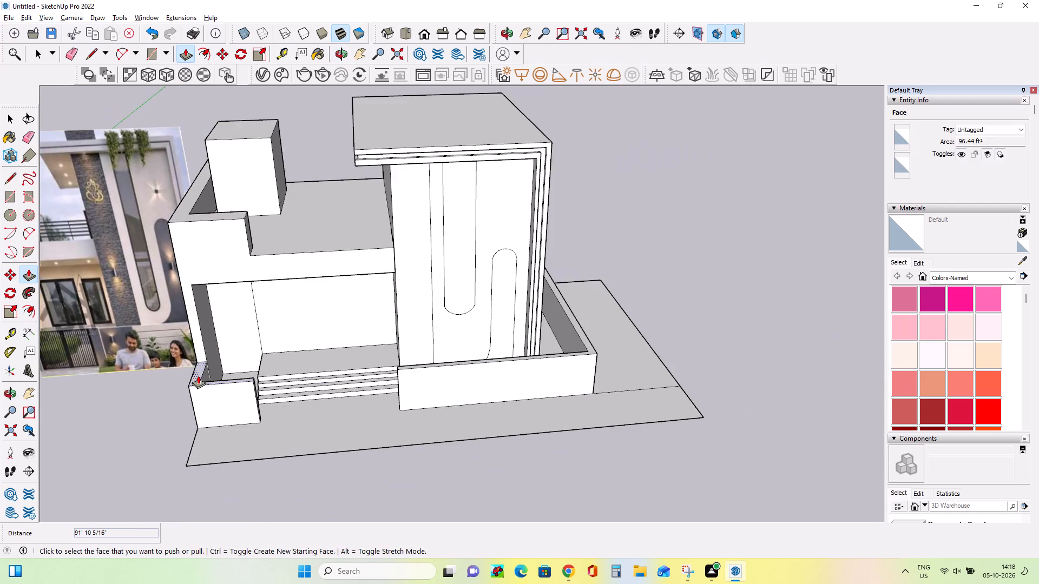
{"action": "scroll", "coordinate": [198, 375], "scroll_direction": "down", "scroll_amount": 4}
{"action": "middle_click_drag", "start_coordinate": [155, 391], "coordinate": [188, 307]}
{"action": "scroll", "coordinate": [129, 384], "scroll_direction": "up", "scroll_amount": 8}
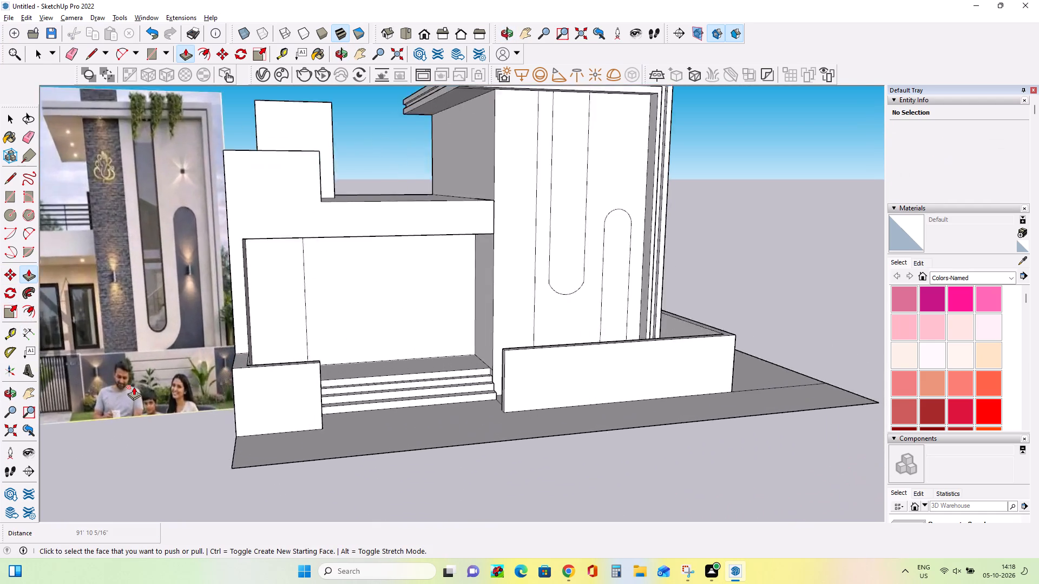
{"action": "scroll", "coordinate": [134, 387], "scroll_direction": "up", "scroll_amount": 5}
{"action": "scroll", "coordinate": [114, 386], "scroll_direction": "down", "scroll_amount": 4}
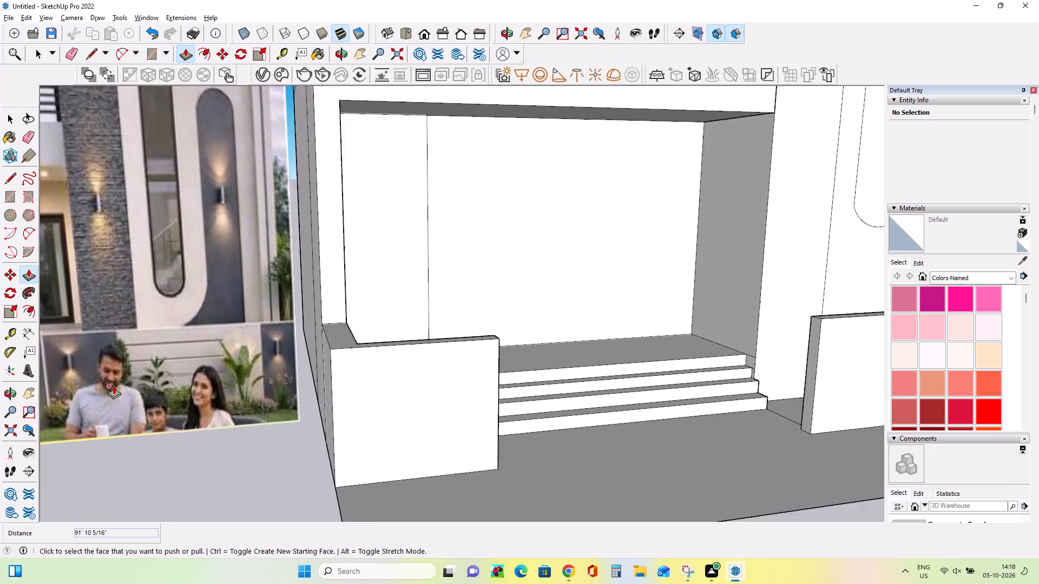
{"action": "scroll", "coordinate": [114, 386], "scroll_direction": "down", "scroll_amount": 8}
{"action": "scroll", "coordinate": [70, 396], "scroll_direction": "up", "scroll_amount": 12}
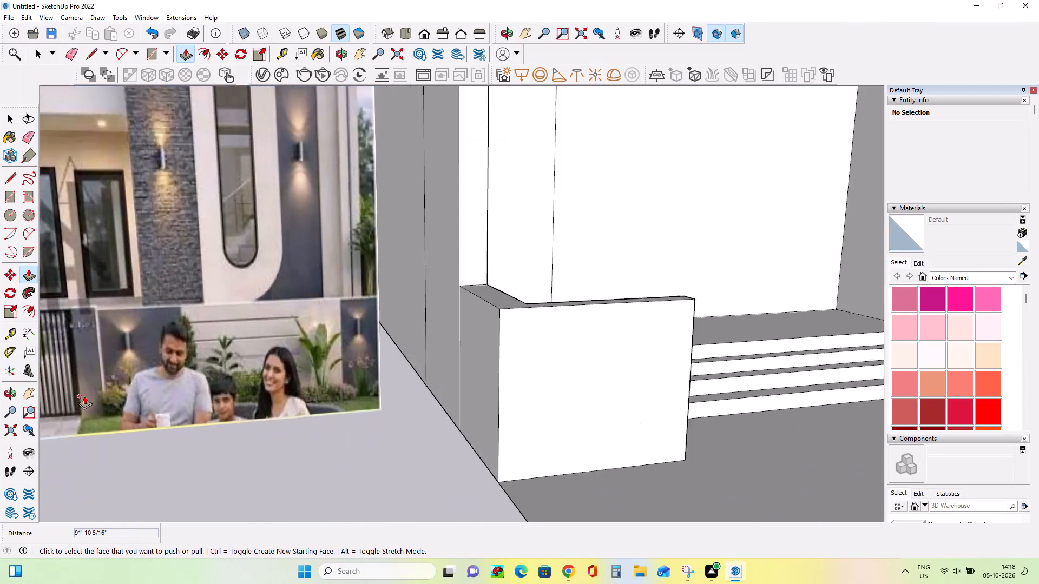
{"action": "scroll", "coordinate": [84, 396], "scroll_direction": "up", "scroll_amount": 3}
{"action": "scroll", "coordinate": [86, 396], "scroll_direction": "down", "scroll_amount": 3}
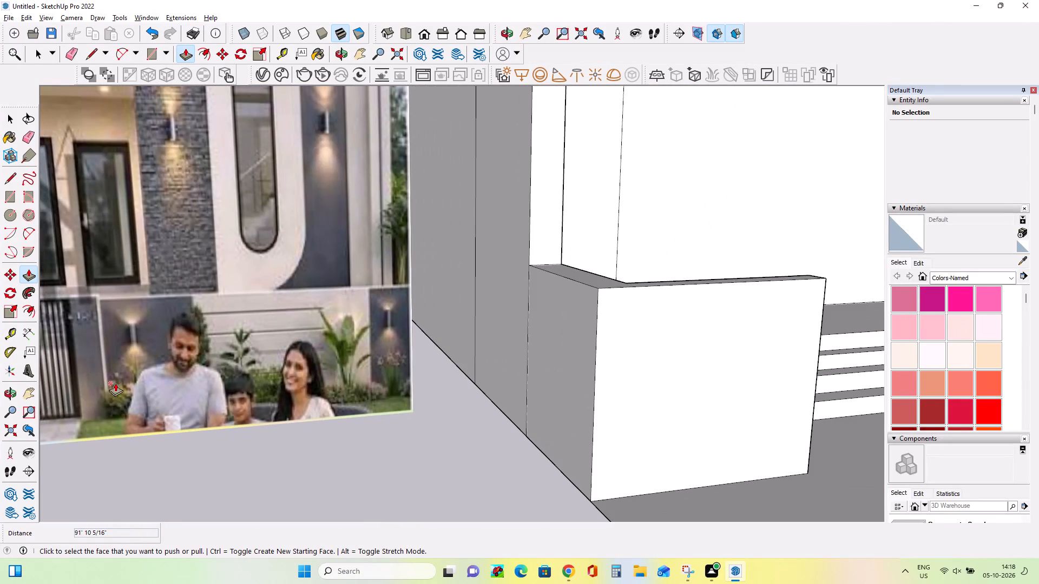
{"action": "scroll", "coordinate": [115, 383], "scroll_direction": "up", "scroll_amount": 4}
{"action": "scroll", "coordinate": [115, 383], "scroll_direction": "down", "scroll_amount": 13}
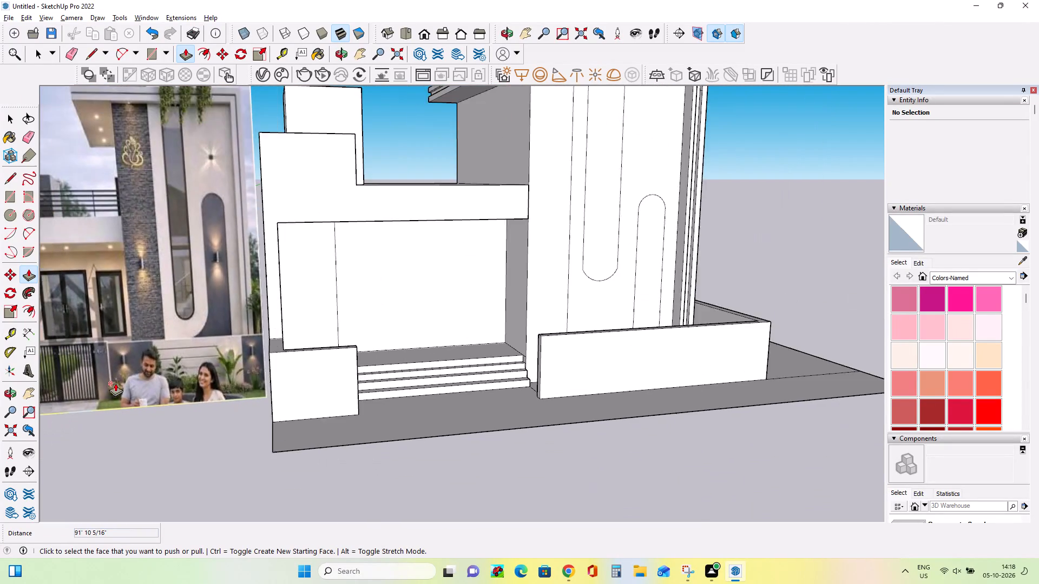
{"action": "scroll", "coordinate": [115, 383], "scroll_direction": "down", "scroll_amount": 4}
{"action": "middle_click_drag", "start_coordinate": [200, 402], "coordinate": [195, 412]}
{"action": "scroll", "coordinate": [200, 402], "scroll_direction": "down", "scroll_amount": 1}
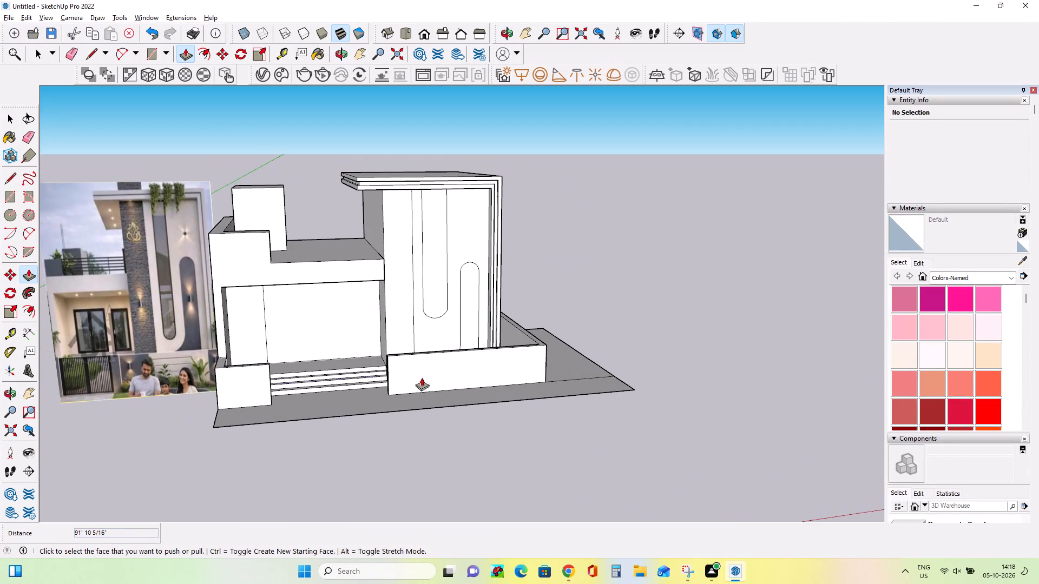
Push/Pull the end face of the long front compound wall about 4' 6" toward the entrance steps, narrowing the opening.
{"action": "middle_click_drag", "start_coordinate": [384, 384], "coordinate": [465, 399]}
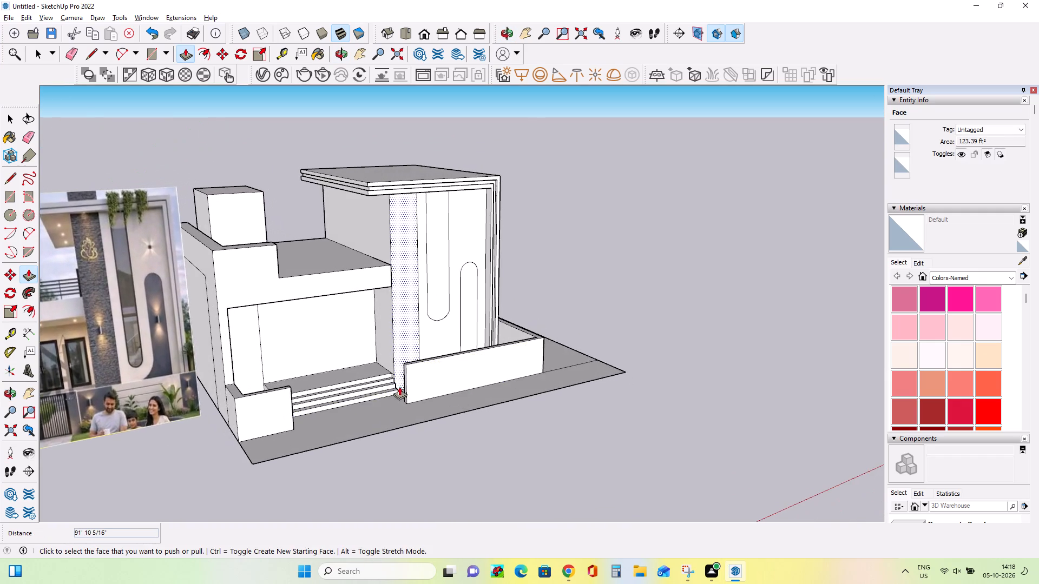
{"action": "scroll", "coordinate": [400, 387], "scroll_direction": "up", "scroll_amount": 10}
{"action": "left_click", "coordinate": [411, 388]}
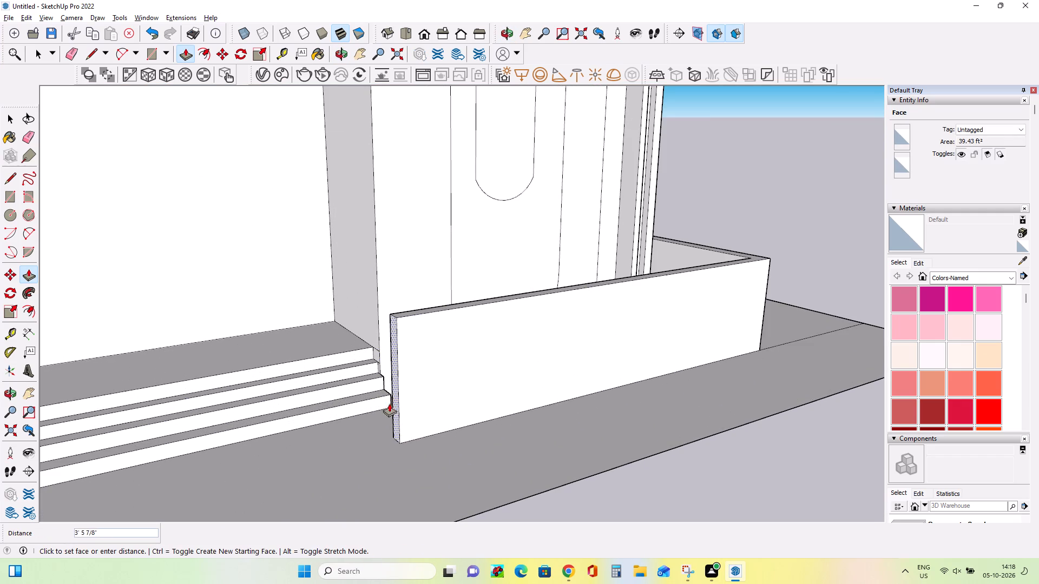
{"action": "left_click", "coordinate": [385, 406]}
Draw a full-height rectangle about 18' 9" by 10" on the long front wall's face, along its edge beside the steps.
{"action": "middle_click_drag", "start_coordinate": [545, 420], "coordinate": [463, 444]}
{"action": "scroll", "coordinate": [463, 444], "scroll_direction": "down", "scroll_amount": 4}
{"action": "scroll", "coordinate": [462, 443], "scroll_direction": "up", "scroll_amount": 1}
{"action": "scroll", "coordinate": [460, 430], "scroll_direction": "down", "scroll_amount": 5}
{"action": "middle_click", "coordinate": [459, 433]}
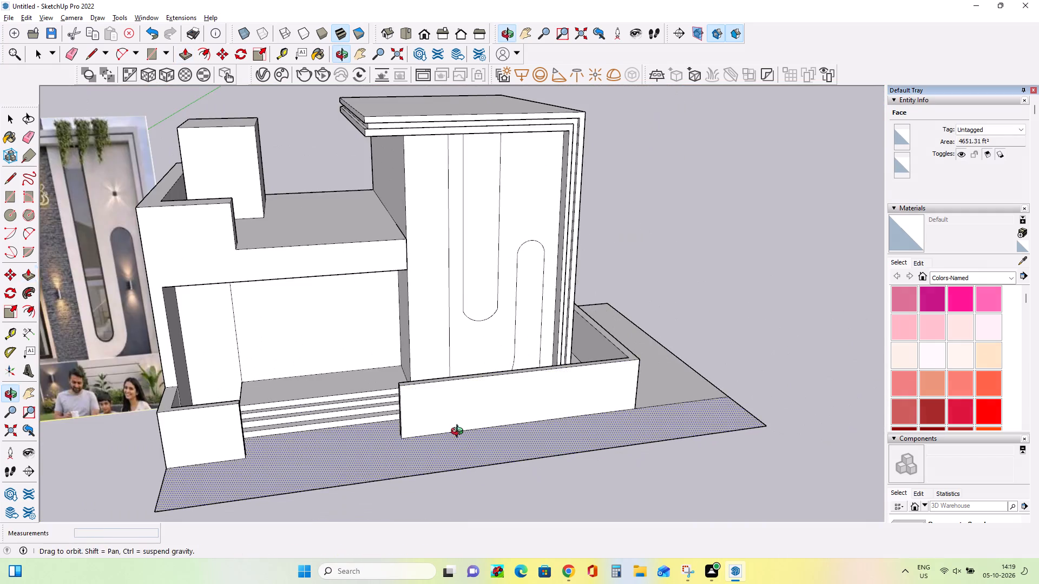
{"action": "scroll", "coordinate": [459, 433], "scroll_direction": "down", "scroll_amount": 5}
{"action": "middle_click_drag", "start_coordinate": [459, 433], "coordinate": [444, 389]}
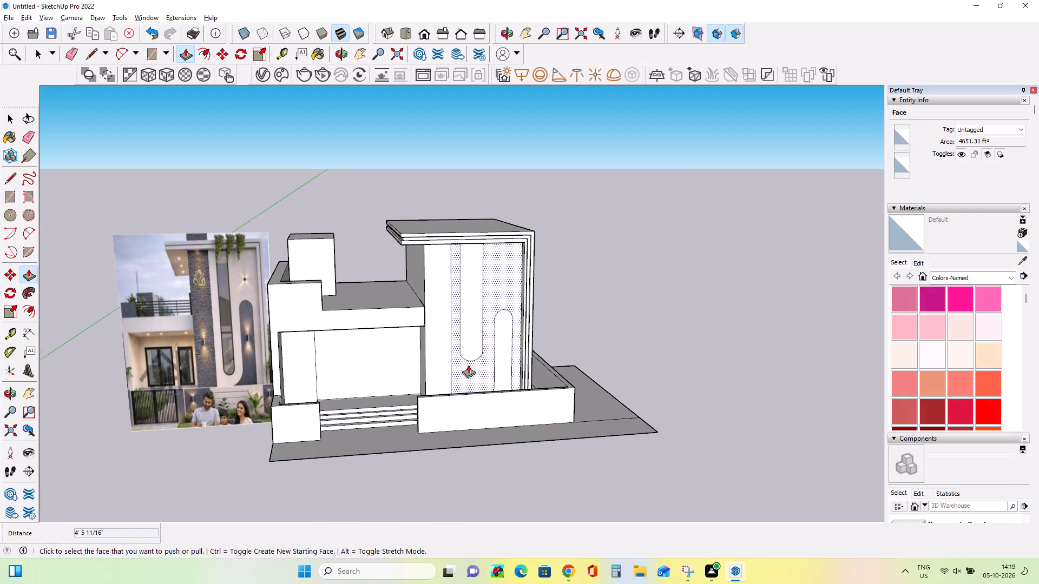
{"action": "left_click", "coordinate": [11, 197]}
{"action": "scroll", "coordinate": [459, 469], "scroll_direction": "up", "scroll_amount": 5}
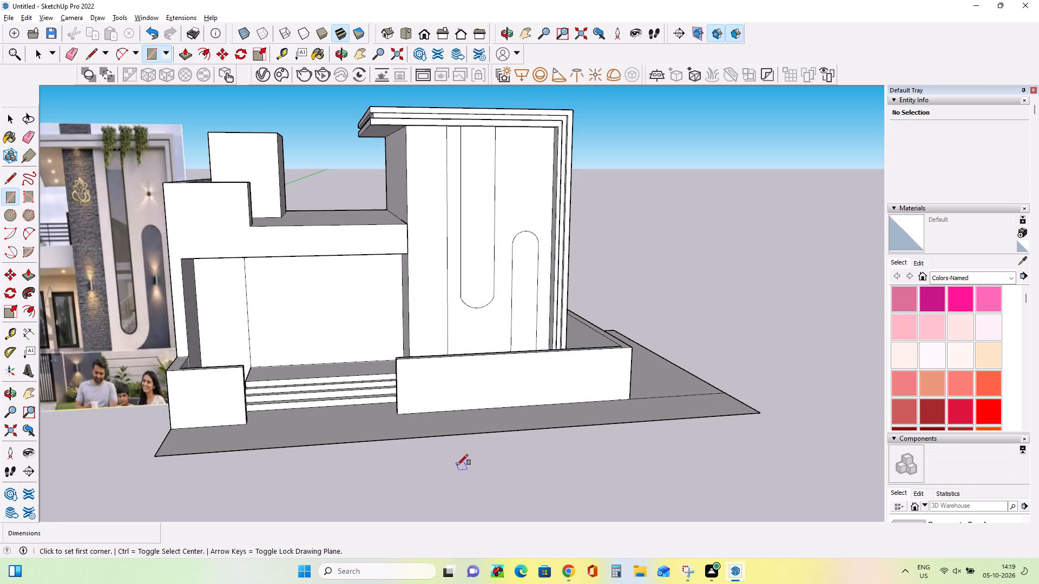
{"action": "scroll", "coordinate": [433, 433], "scroll_direction": "up", "scroll_amount": 2}
{"action": "left_click", "coordinate": [393, 410]}
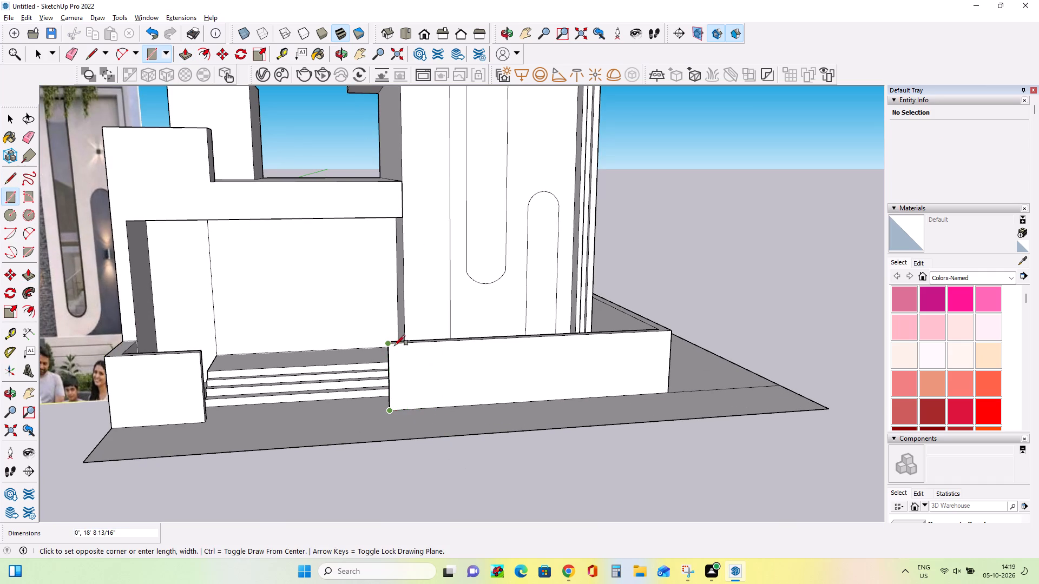
{"action": "scroll", "coordinate": [398, 346], "scroll_direction": "up", "scroll_amount": 9}
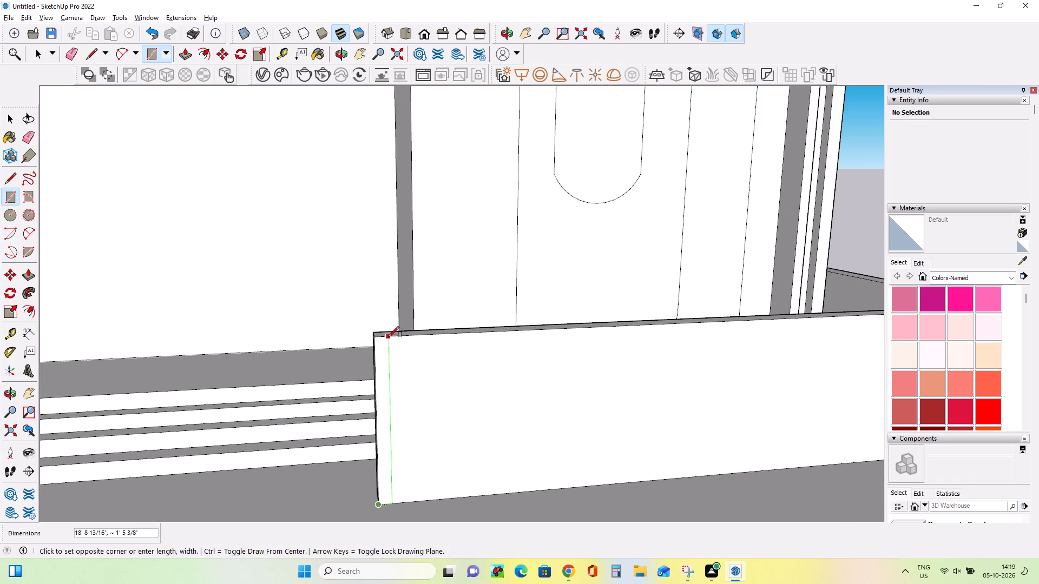
{"action": "left_click", "coordinate": [383, 336]}
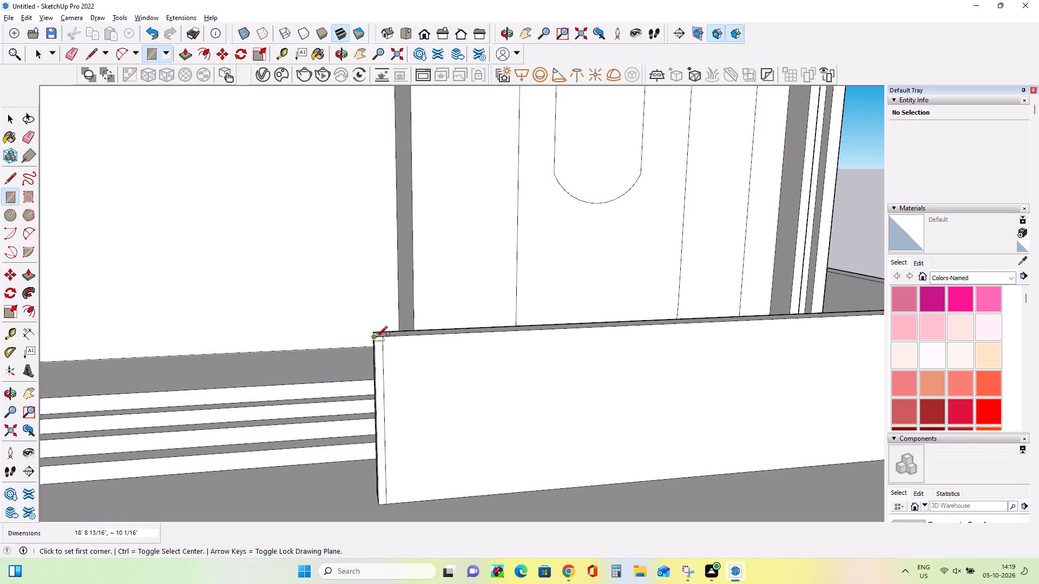
Draw a horizontal rectangle about 6' 9" by 11 1/2" along the long front wall's top edge, starting from its corner beside the steps.
{"action": "scroll", "coordinate": [401, 346], "scroll_direction": "down", "scroll_amount": 15}
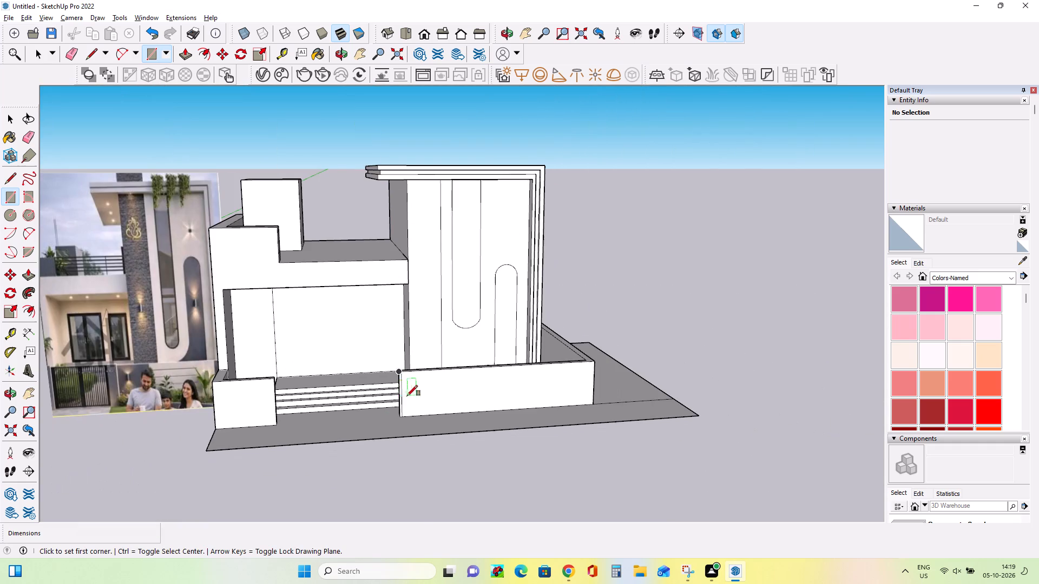
{"action": "scroll", "coordinate": [144, 369], "scroll_direction": "up", "scroll_amount": 15}
{"action": "scroll", "coordinate": [192, 391], "scroll_direction": "down", "scroll_amount": 5}
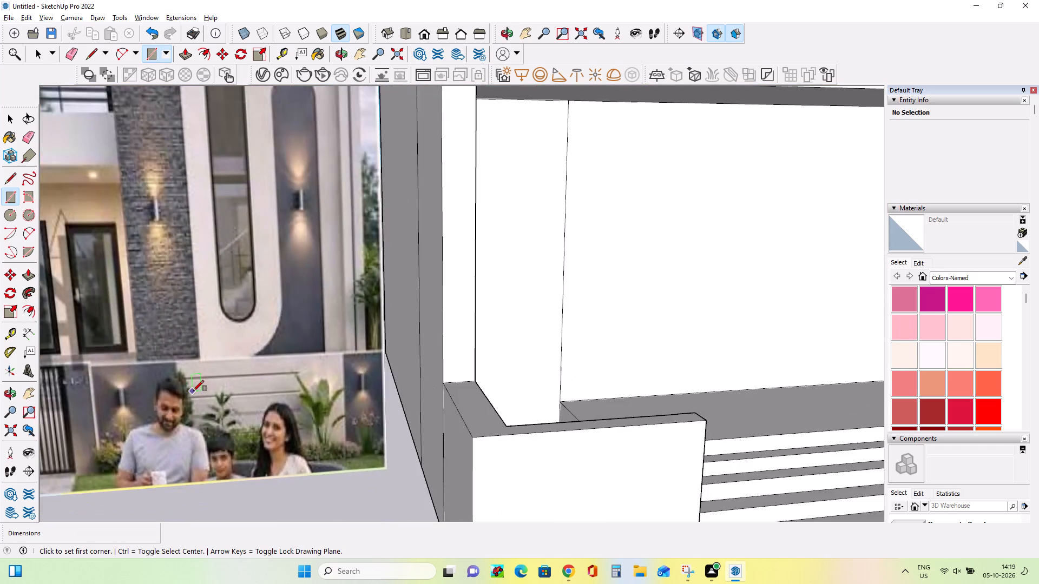
{"action": "scroll", "coordinate": [193, 391], "scroll_direction": "down", "scroll_amount": 3}
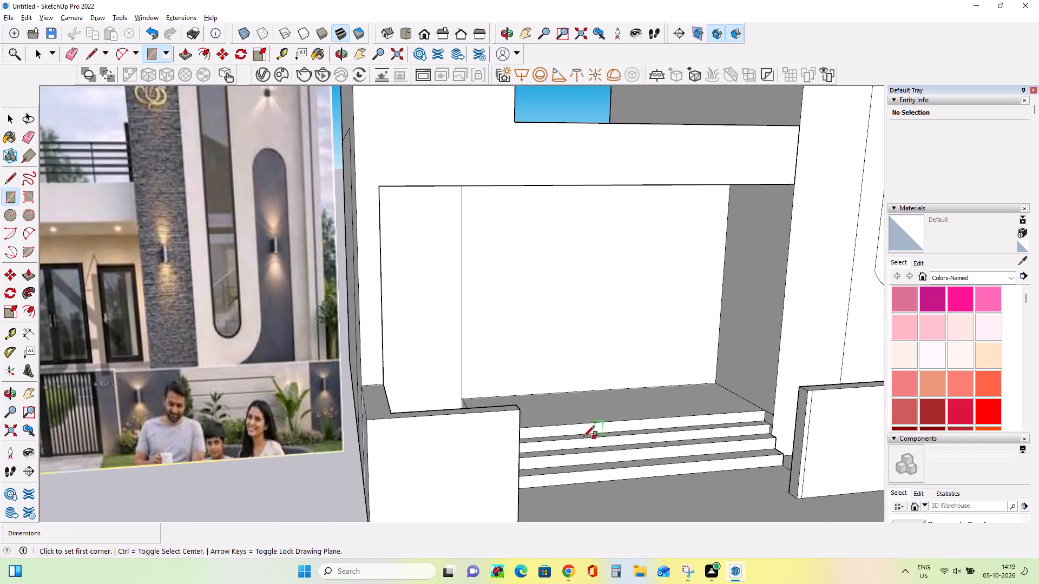
{"action": "scroll", "coordinate": [545, 425], "scroll_direction": "down", "scroll_amount": 9}
{"action": "scroll", "coordinate": [772, 461], "scroll_direction": "down", "scroll_amount": 1}
{"action": "middle_click_drag", "start_coordinate": [767, 459], "coordinate": [689, 441]}
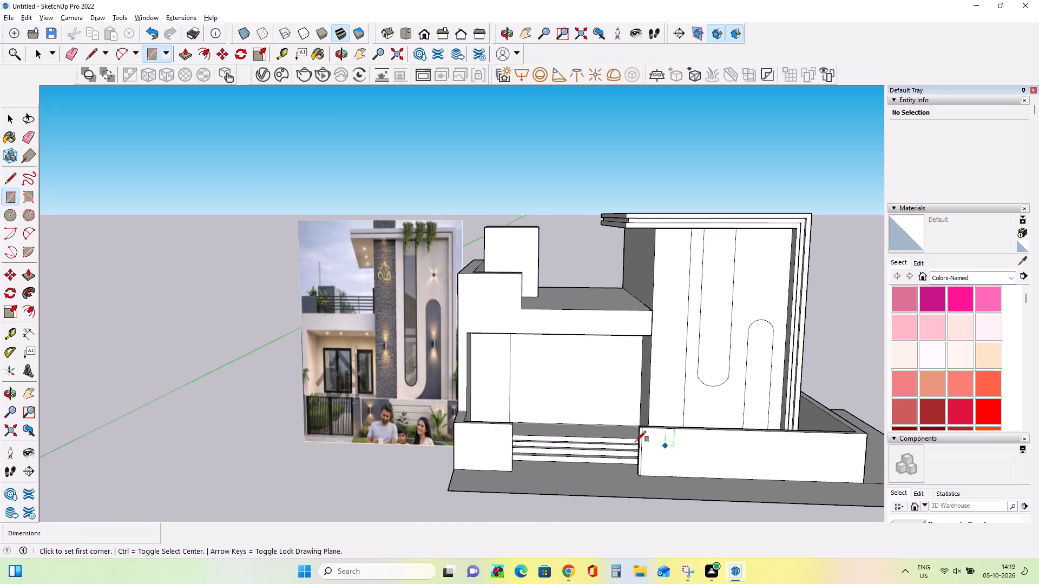
{"action": "scroll", "coordinate": [641, 435], "scroll_direction": "up", "scroll_amount": 10}
{"action": "left_click", "coordinate": [637, 415]}
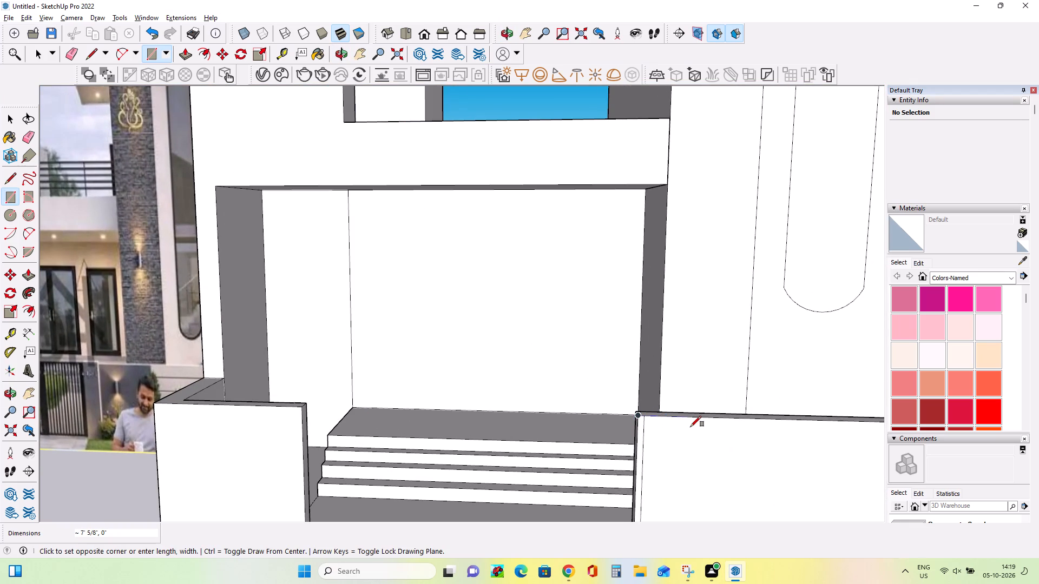
{"action": "scroll", "coordinate": [689, 426], "scroll_direction": "up", "scroll_amount": 9}
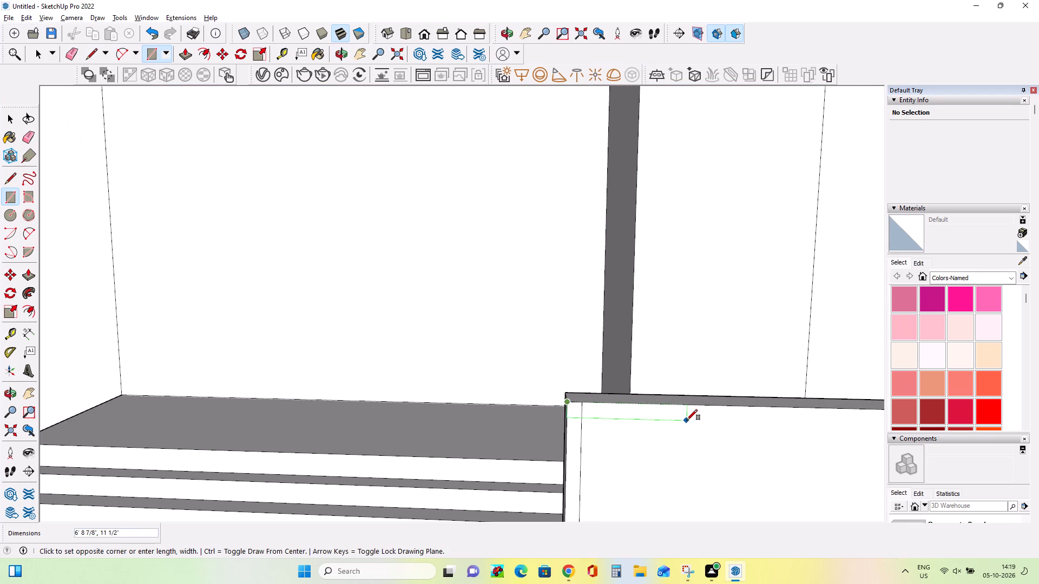
{"action": "left_click", "coordinate": [684, 419]}
Draw a full-height rectangle about 18' 9" by 1' at the far end of the top strip, completing the frame's other side.
{"action": "scroll", "coordinate": [575, 440], "scroll_direction": "down", "scroll_amount": 20}
{"action": "scroll", "coordinate": [575, 440], "scroll_direction": "down", "scroll_amount": 2}
{"action": "scroll", "coordinate": [612, 497], "scroll_direction": "up", "scroll_amount": 5}
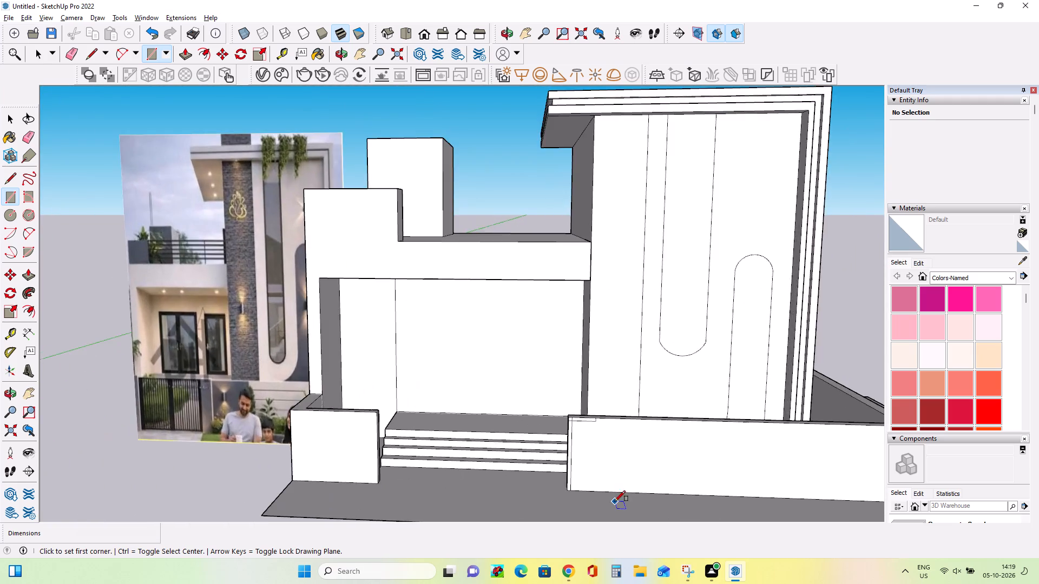
{"action": "scroll", "coordinate": [609, 500], "scroll_direction": "up", "scroll_amount": 5}
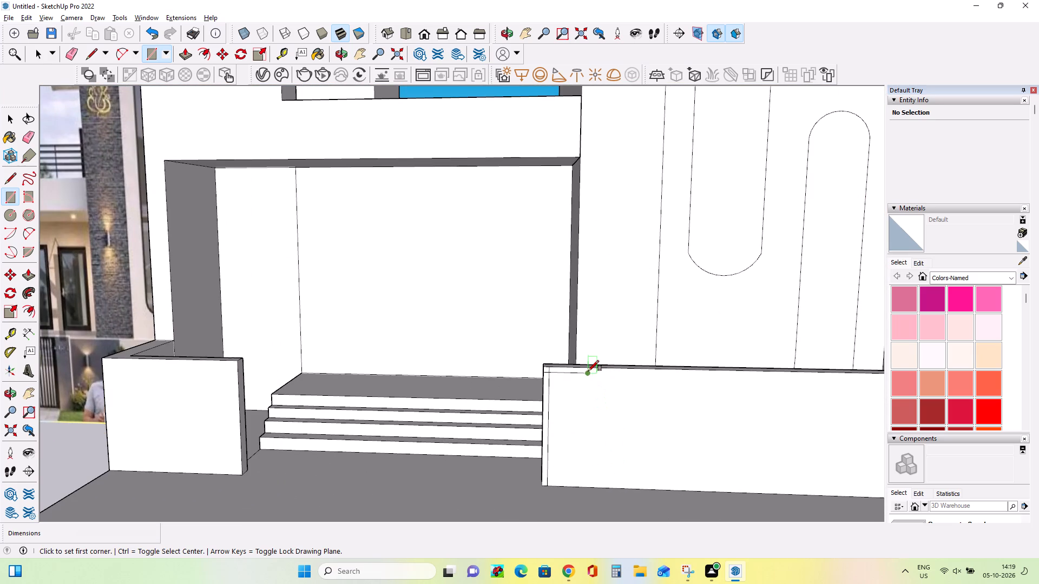
{"action": "left_click", "coordinate": [588, 368]}
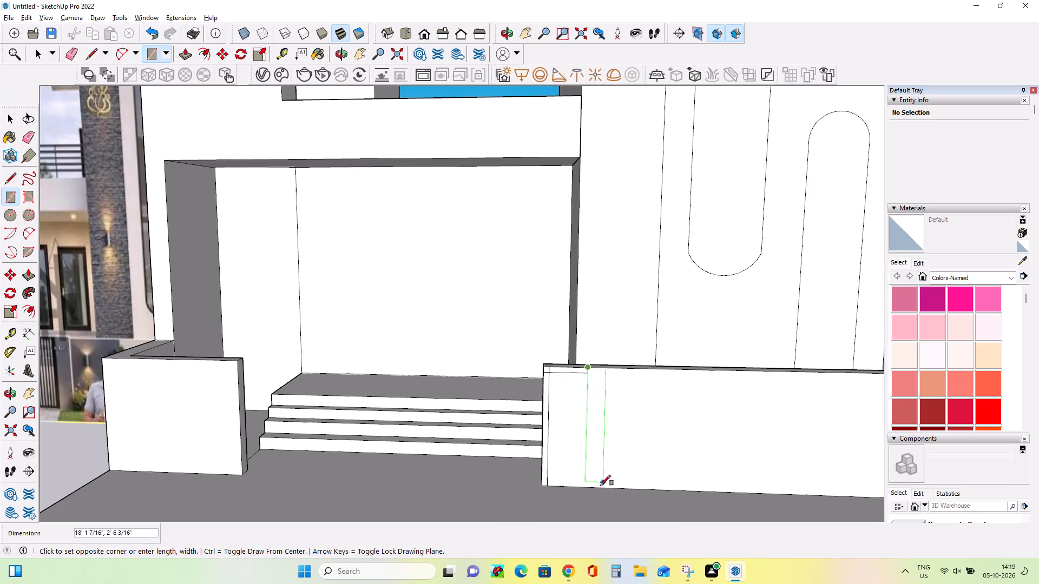
{"action": "double_click", "coordinate": [592, 489]}
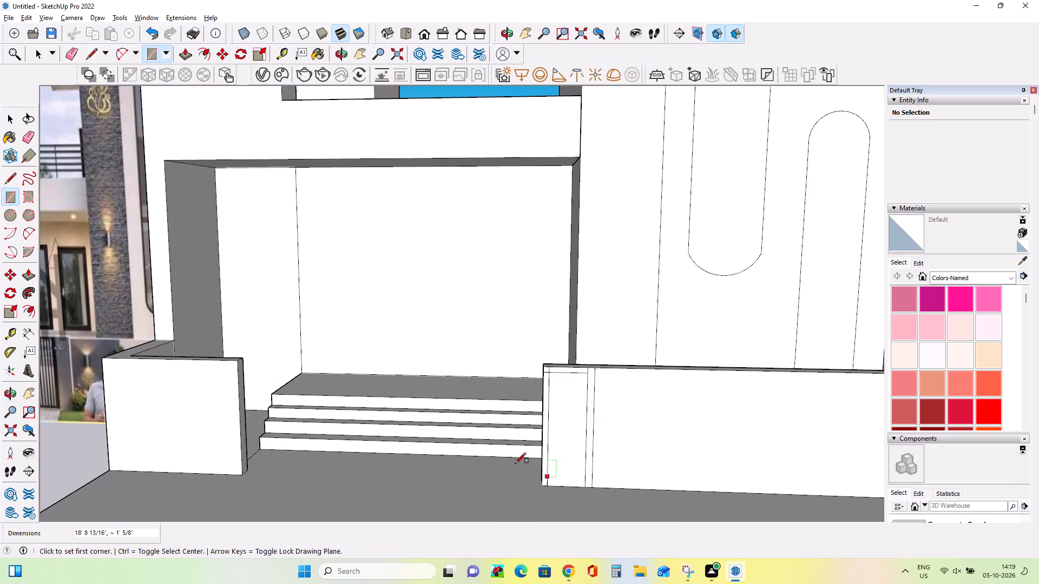
Erase the short overlapping edge segments at the strips' upper corners so they join into one continuous frame face.
{"action": "middle_click_drag", "start_coordinate": [486, 453], "coordinate": [559, 483]}
{"action": "scroll", "coordinate": [601, 362], "scroll_direction": "up", "scroll_amount": 4}
{"action": "scroll", "coordinate": [603, 413], "scroll_direction": "down", "scroll_amount": 3}
{"action": "left_click", "coordinate": [68, 50]}
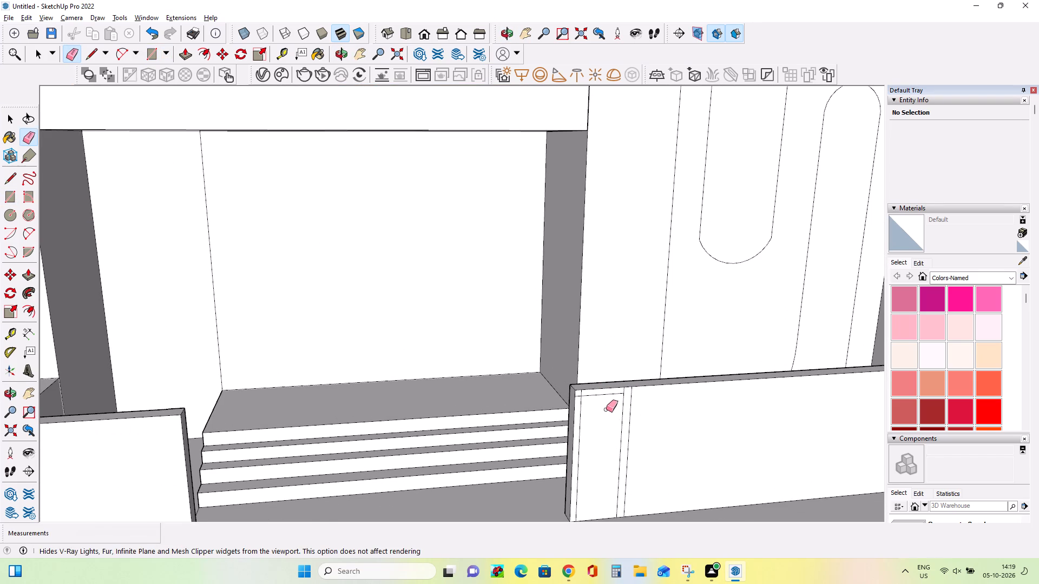
{"action": "scroll", "coordinate": [607, 406], "scroll_direction": "up", "scroll_amount": 4}
{"action": "left_click", "coordinate": [567, 385]}
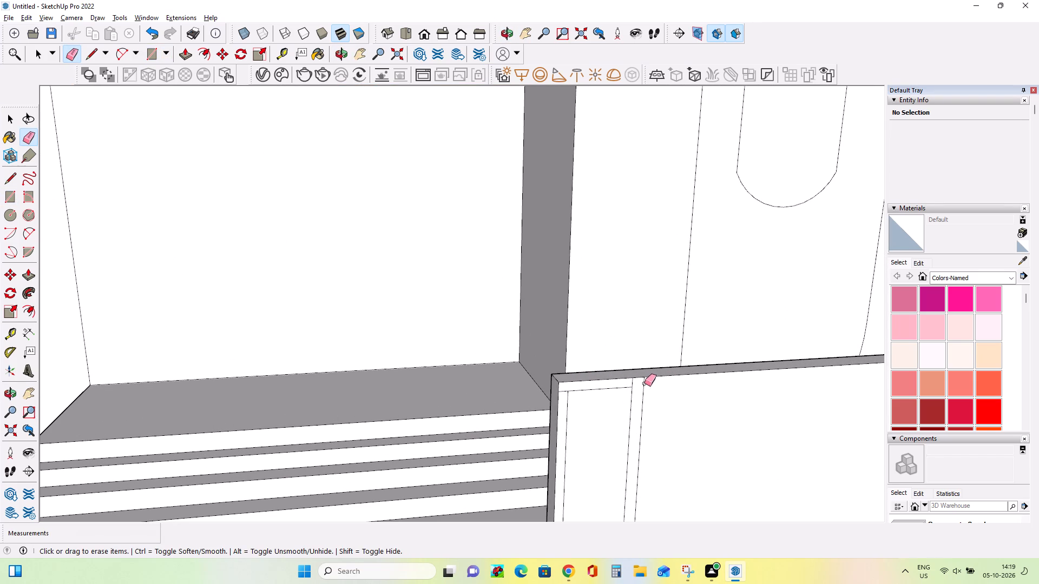
{"action": "left_click", "coordinate": [633, 382]}
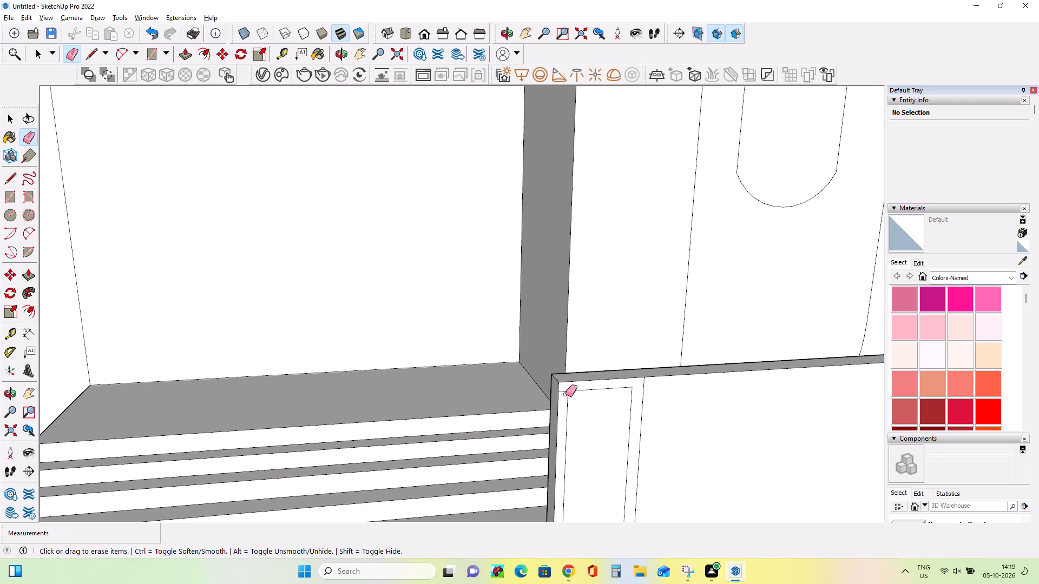
{"action": "left_click", "coordinate": [564, 391]}
Push/Pull the frame face about 4 11/16" outward from the front compound wall beside the steps.
{"action": "scroll", "coordinate": [582, 408], "scroll_direction": "down", "scroll_amount": 11}
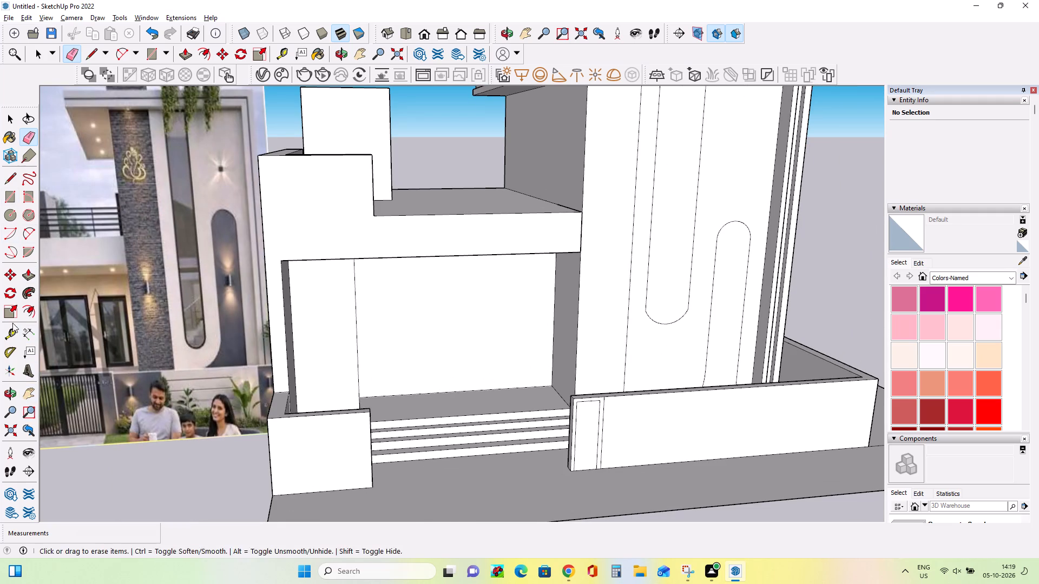
{"action": "left_click", "coordinate": [29, 273]}
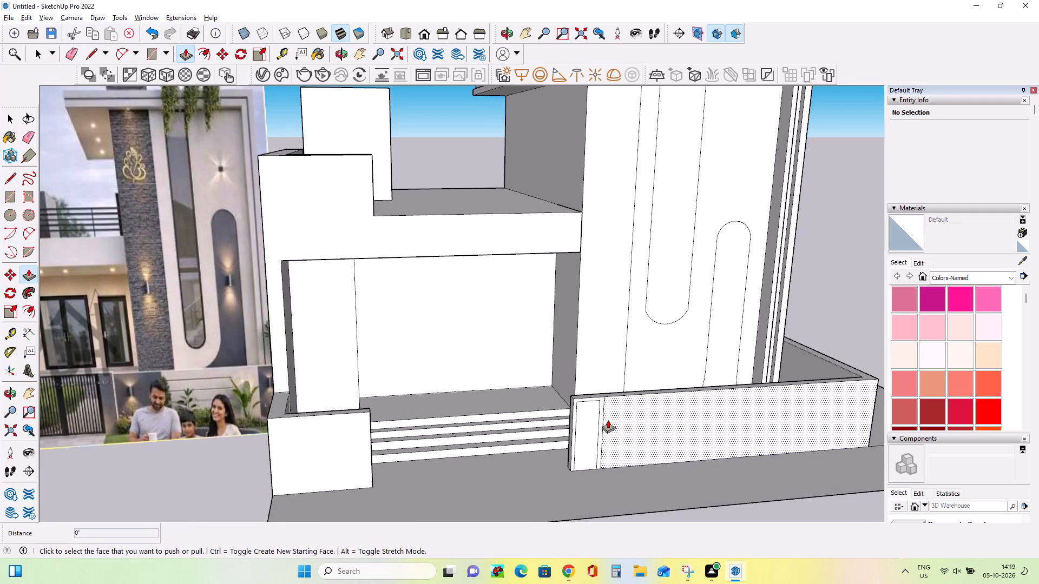
{"action": "scroll", "coordinate": [603, 409], "scroll_direction": "up", "scroll_amount": 3}
{"action": "left_click", "coordinate": [603, 409]}
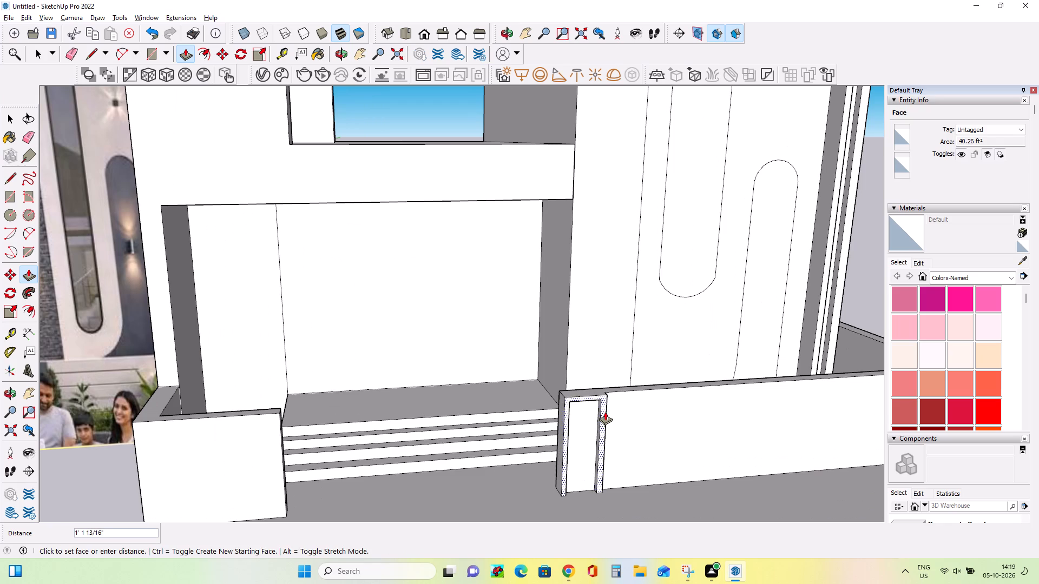
{"action": "left_click", "coordinate": [603, 410]}
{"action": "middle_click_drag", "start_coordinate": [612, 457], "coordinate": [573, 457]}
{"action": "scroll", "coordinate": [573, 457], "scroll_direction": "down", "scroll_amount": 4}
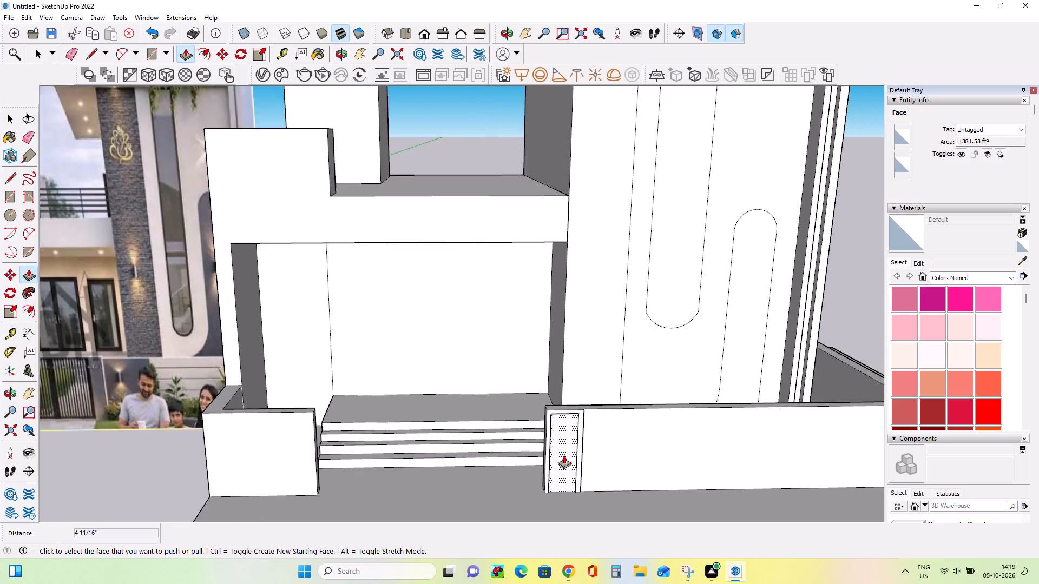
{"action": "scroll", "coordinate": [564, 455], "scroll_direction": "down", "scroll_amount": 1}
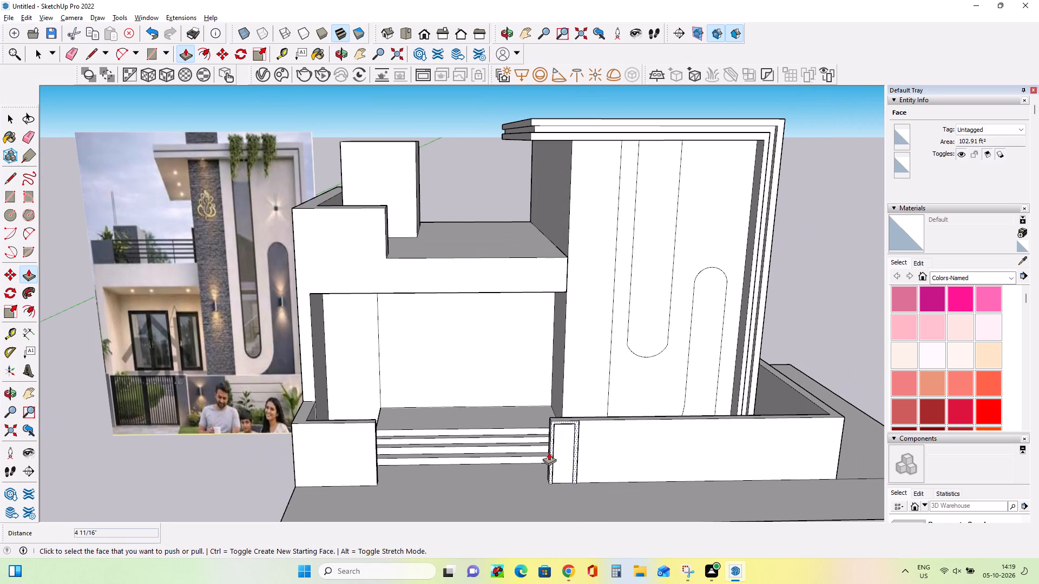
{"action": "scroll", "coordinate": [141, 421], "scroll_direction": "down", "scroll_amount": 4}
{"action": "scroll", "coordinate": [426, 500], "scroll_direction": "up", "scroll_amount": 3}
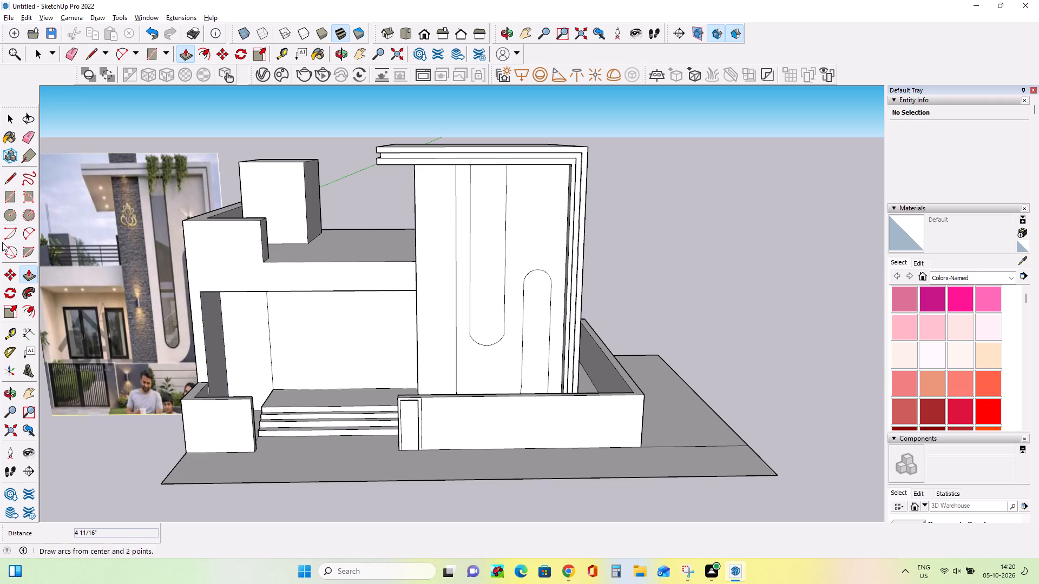
Draw a full-height rectangle about 18' 9" by 10' 4" on the short front wall's face, ending at its corner beside the steps.
{"action": "left_click", "coordinate": [10, 197]}
{"action": "left_click", "coordinate": [250, 400]}
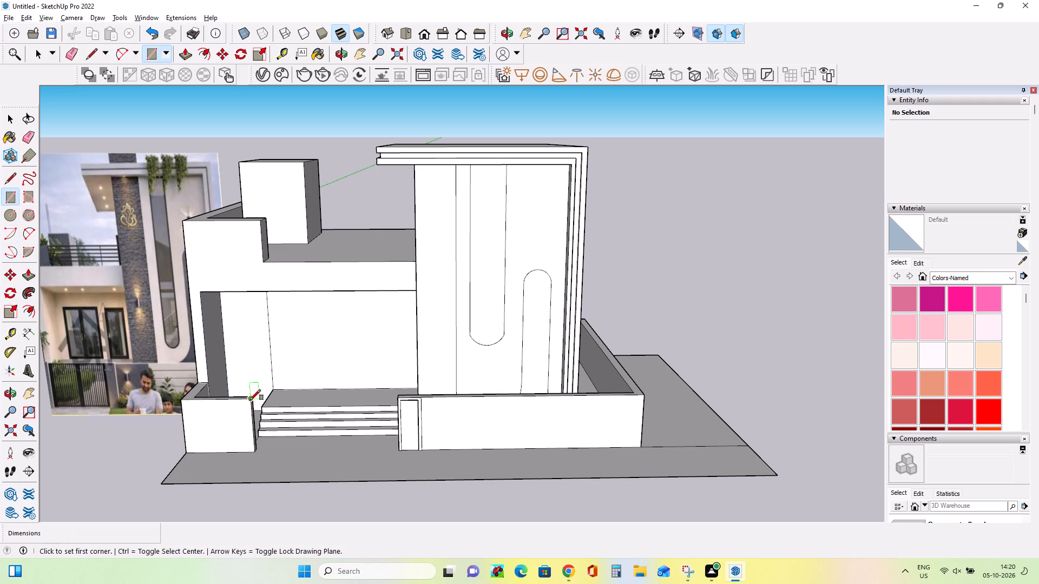
{"action": "left_click", "coordinate": [228, 450]}
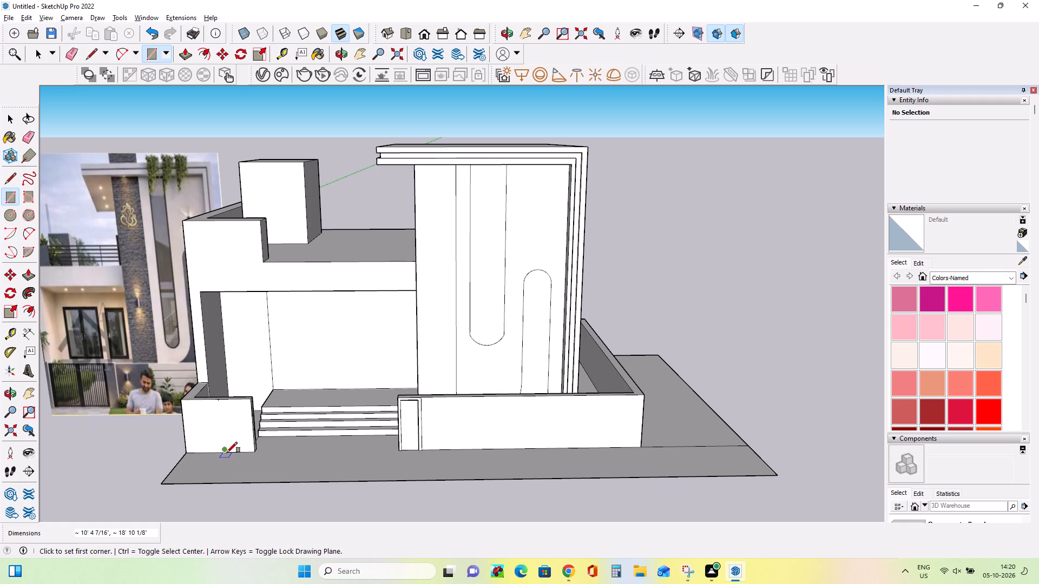
{"action": "left_click", "coordinate": [227, 453]}
{"action": "middle_click_drag", "start_coordinate": [194, 450], "coordinate": [274, 442]}
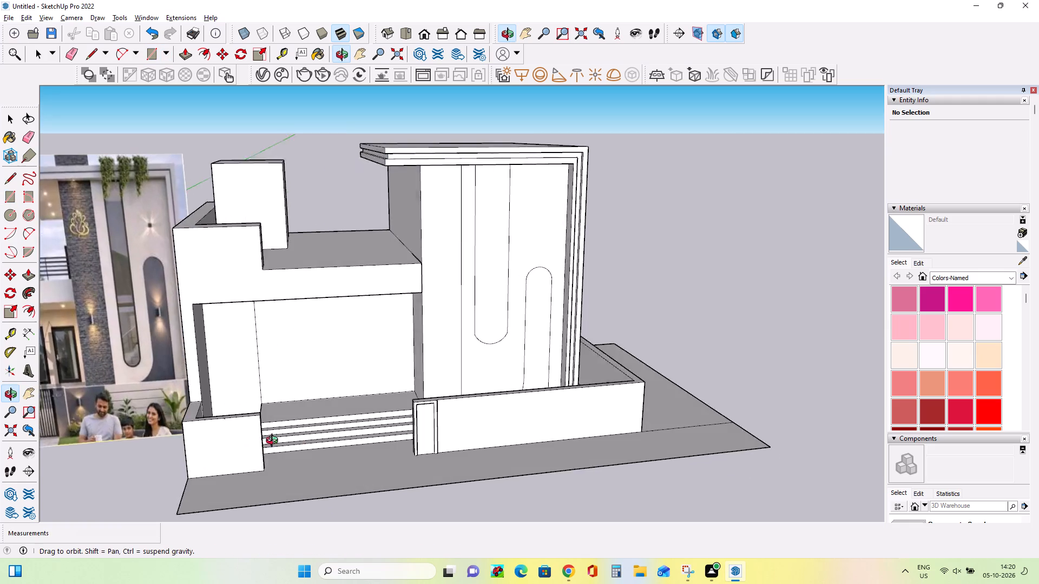
{"action": "middle_click_drag", "start_coordinate": [274, 442], "coordinate": [287, 423]}
{"action": "left_click", "coordinate": [266, 410]}
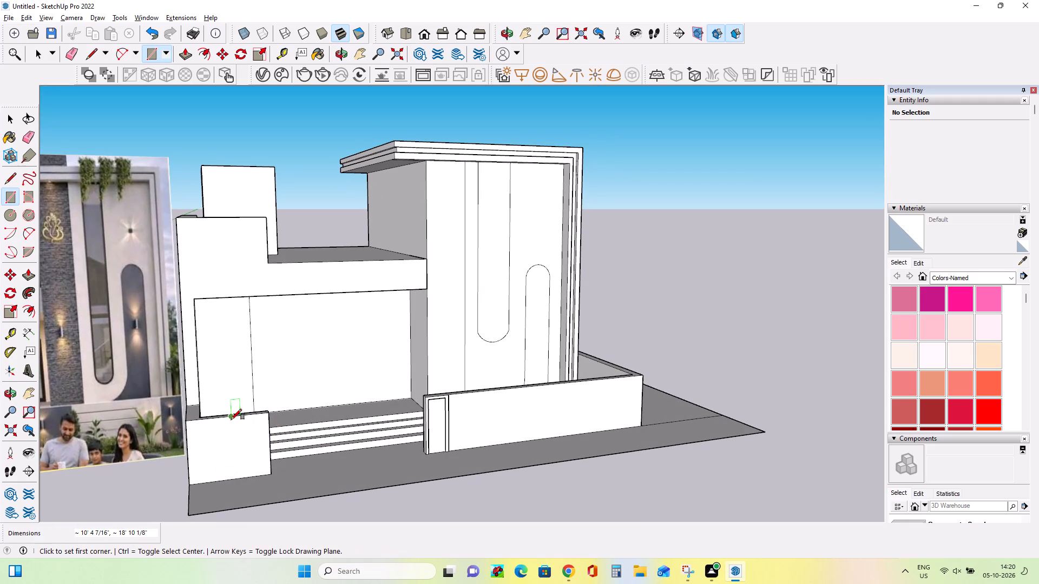
{"action": "left_click_drag", "start_coordinate": [231, 420], "coordinate": [234, 427]}
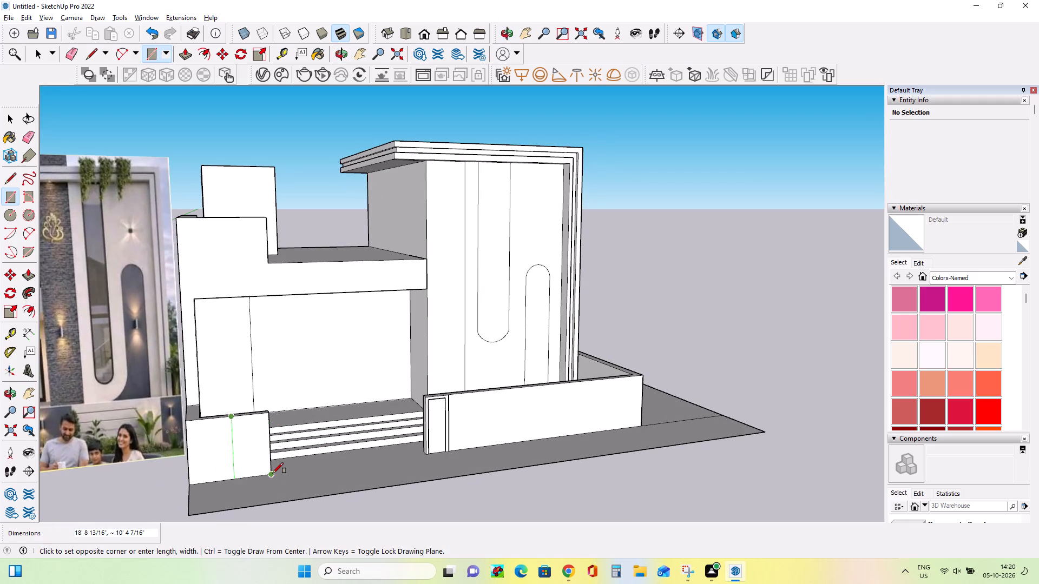
{"action": "left_click", "coordinate": [273, 473]}
Draw a rectangular panel about 23' 7" by 15' 7" on the long front wall, just beyond the raised frame.
{"action": "scroll", "coordinate": [358, 456], "scroll_direction": "down", "scroll_amount": 3}
{"action": "middle_click_drag", "start_coordinate": [362, 481], "coordinate": [317, 474]}
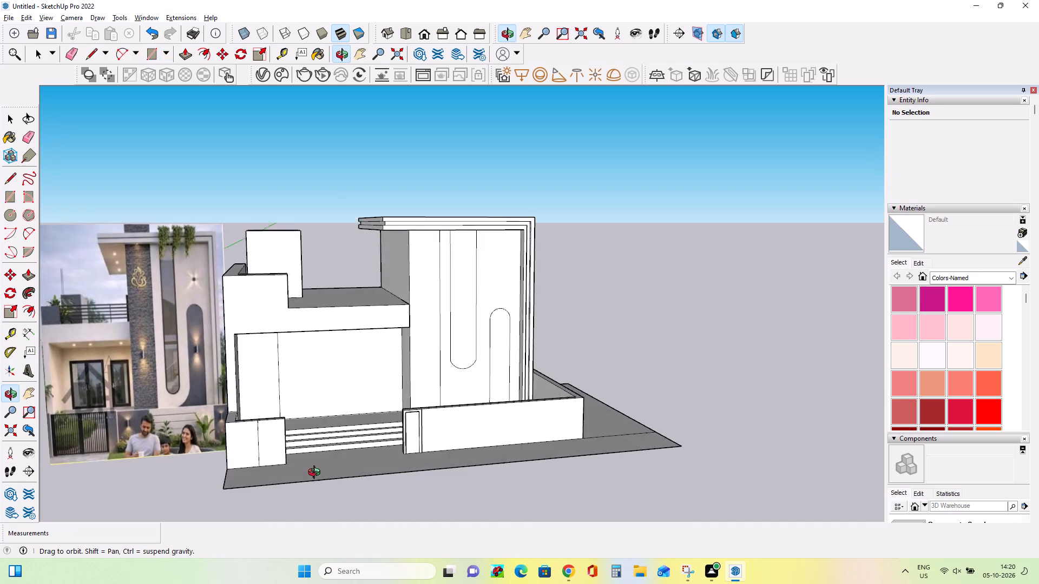
{"action": "middle_click_drag", "start_coordinate": [317, 474], "coordinate": [313, 475]}
{"action": "scroll", "coordinate": [293, 455], "scroll_direction": "up", "scroll_amount": 2}
{"action": "scroll", "coordinate": [488, 436], "scroll_direction": "up", "scroll_amount": 4}
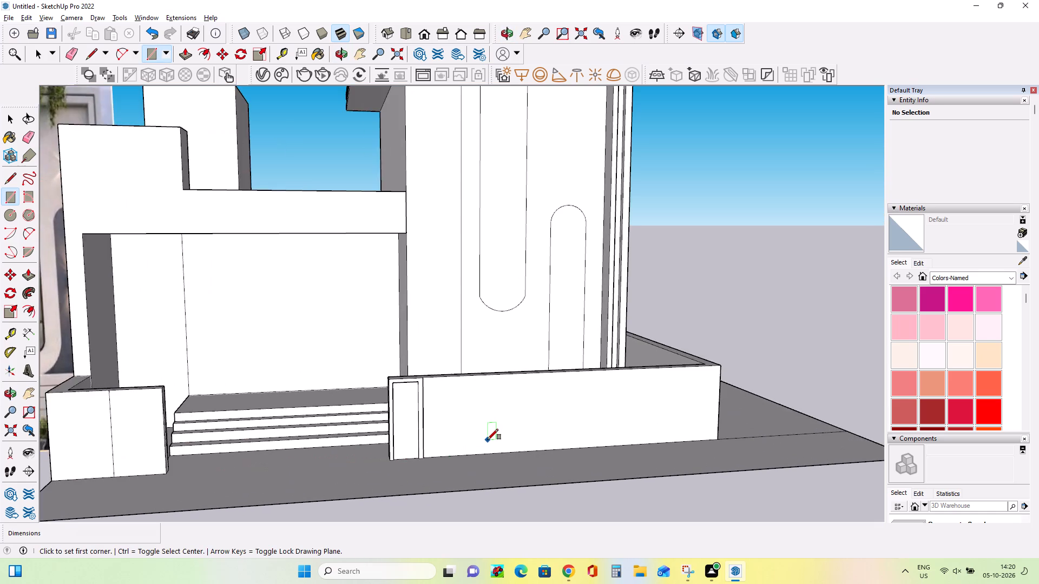
{"action": "scroll", "coordinate": [488, 440], "scroll_direction": "down", "scroll_amount": 8}
{"action": "scroll", "coordinate": [485, 437], "scroll_direction": "up", "scroll_amount": 3}
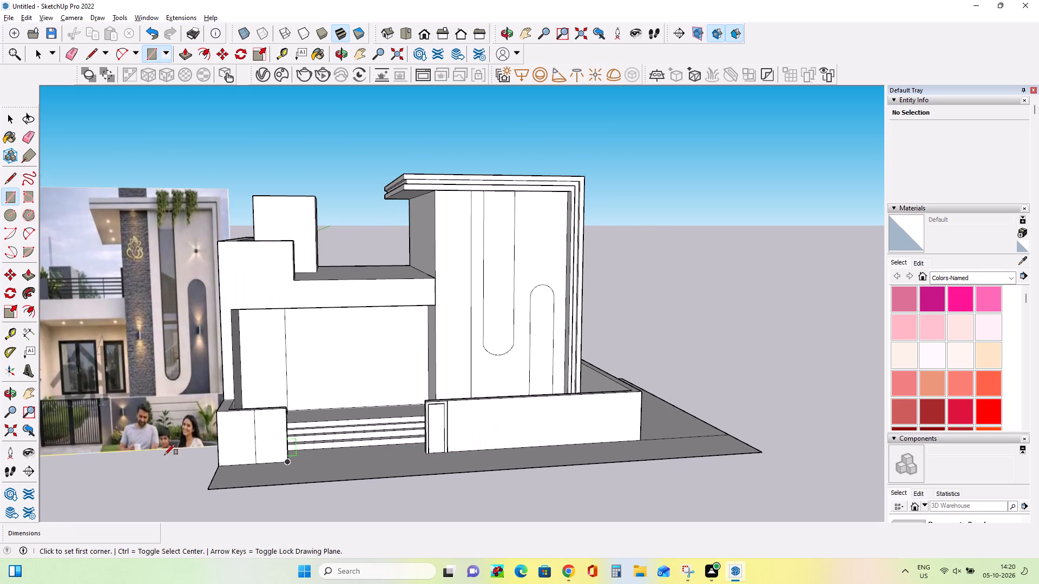
{"action": "scroll", "coordinate": [156, 437], "scroll_direction": "up", "scroll_amount": 3}
{"action": "middle_click_drag", "start_coordinate": [159, 454], "coordinate": [157, 466]}
{"action": "scroll", "coordinate": [157, 466], "scroll_direction": "down", "scroll_amount": 3}
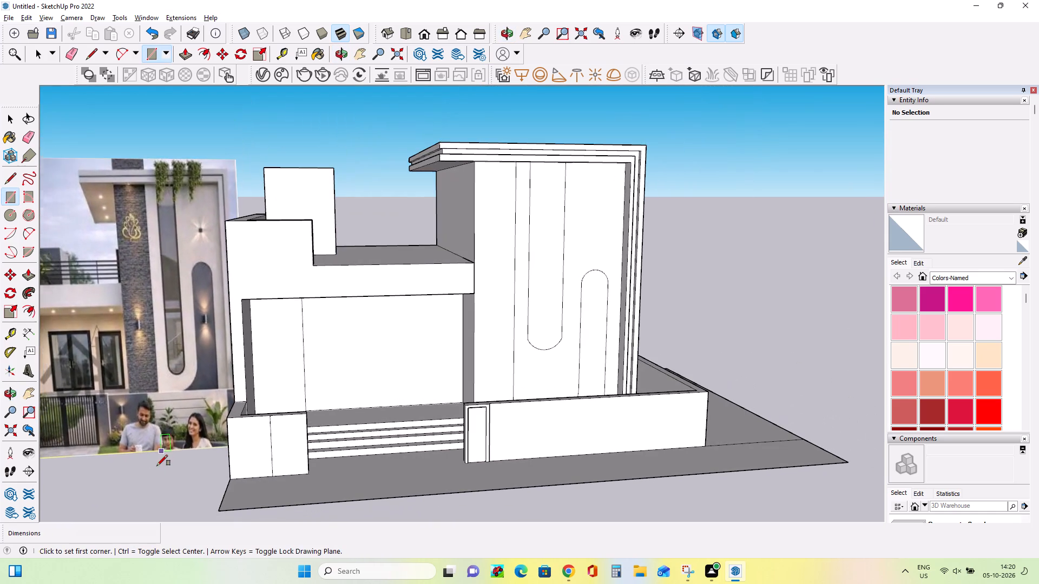
{"action": "scroll", "coordinate": [505, 480], "scroll_direction": "up", "scroll_amount": 3}
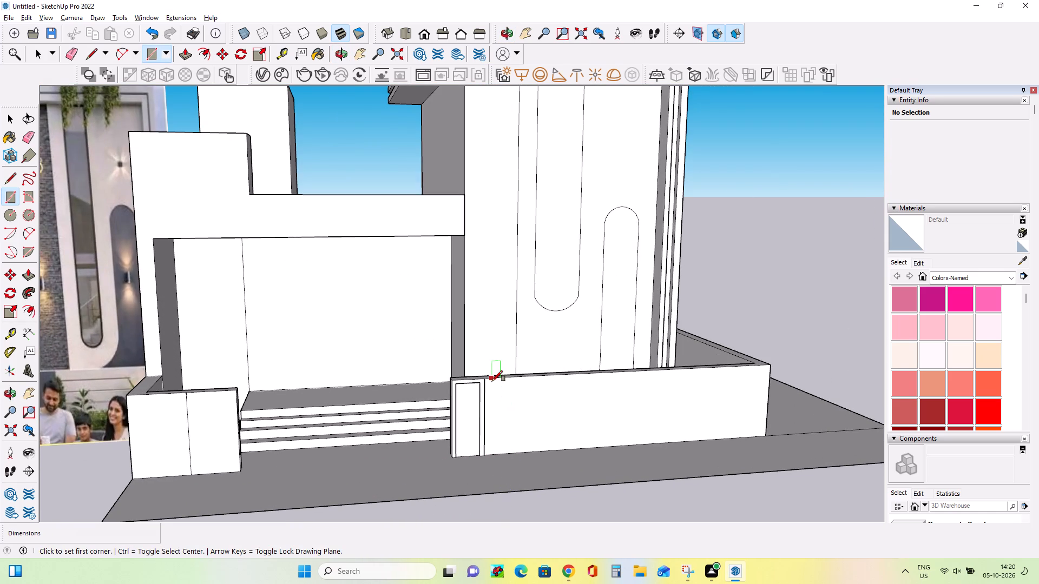
{"action": "left_click", "coordinate": [493, 382]}
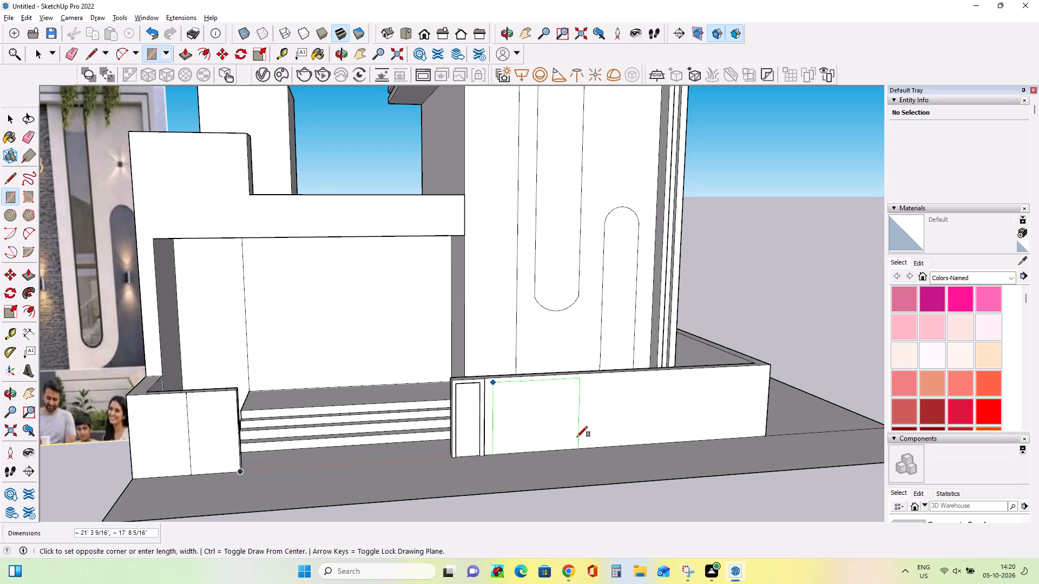
{"action": "scroll", "coordinate": [577, 438], "scroll_direction": "down", "scroll_amount": 2}
{"action": "scroll", "coordinate": [577, 438], "scroll_direction": "up", "scroll_amount": 7}
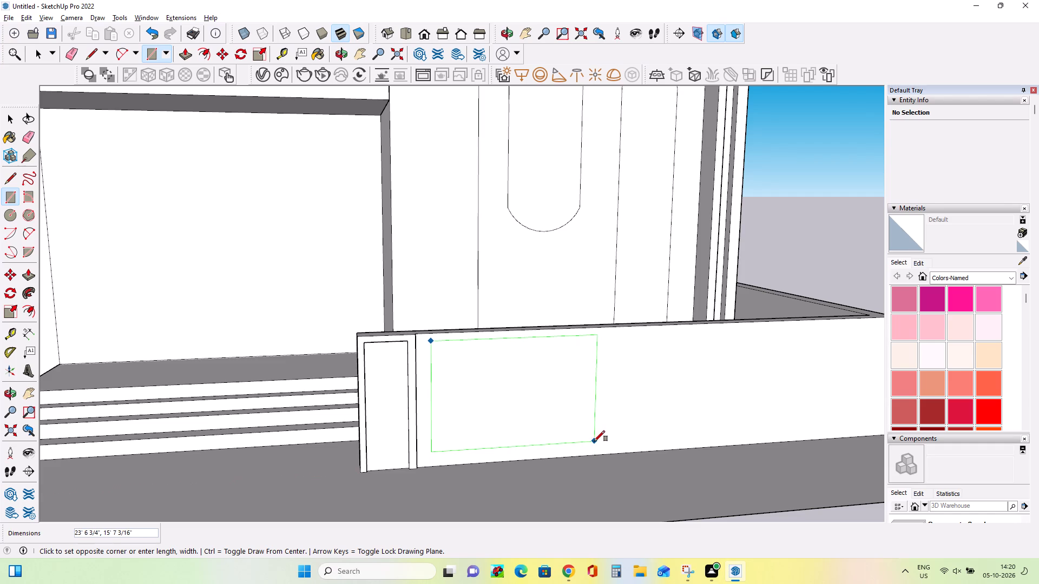
{"action": "left_click", "coordinate": [594, 441]}
Draw a full-height rectangle about 18' 9" by 10' 5" at the long front wall's outer end, starting from its bottom corner.
{"action": "middle_click_drag", "start_coordinate": [617, 439], "coordinate": [599, 488]}
{"action": "scroll", "coordinate": [609, 449], "scroll_direction": "down", "scroll_amount": 13}
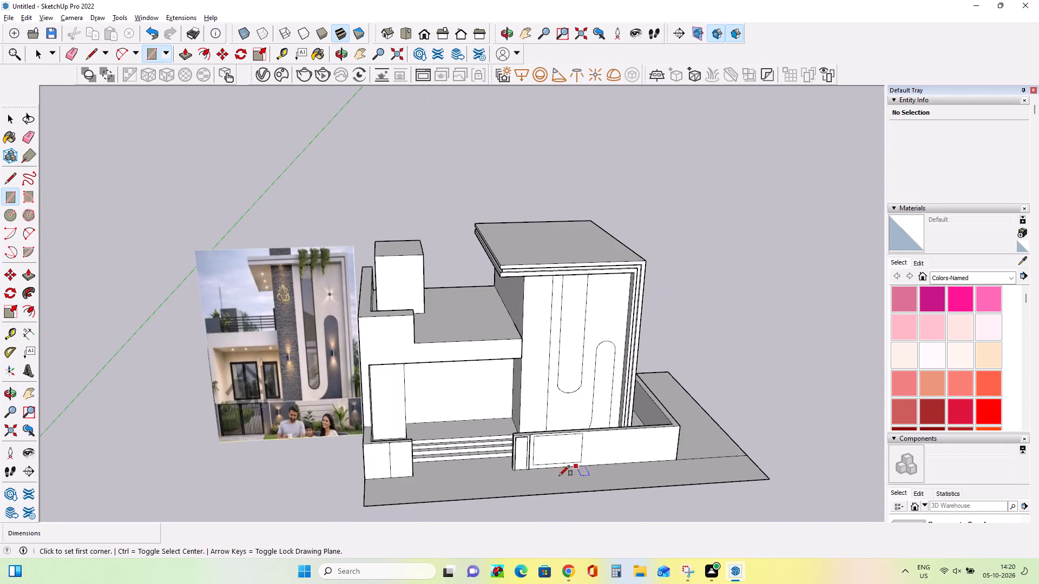
{"action": "scroll", "coordinate": [287, 435], "scroll_direction": "up", "scroll_amount": 7}
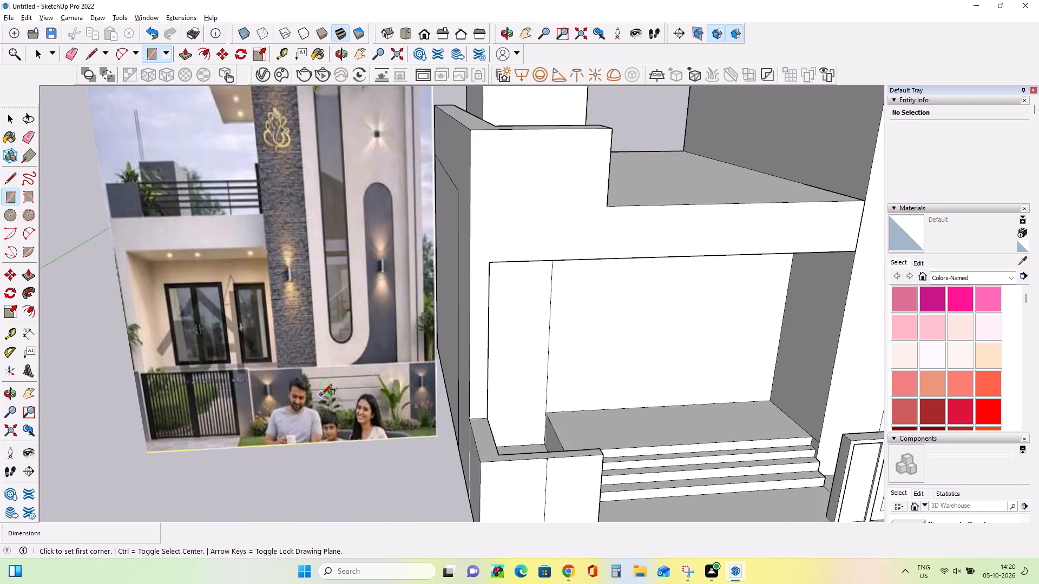
{"action": "scroll", "coordinate": [272, 402], "scroll_direction": "down", "scroll_amount": 5}
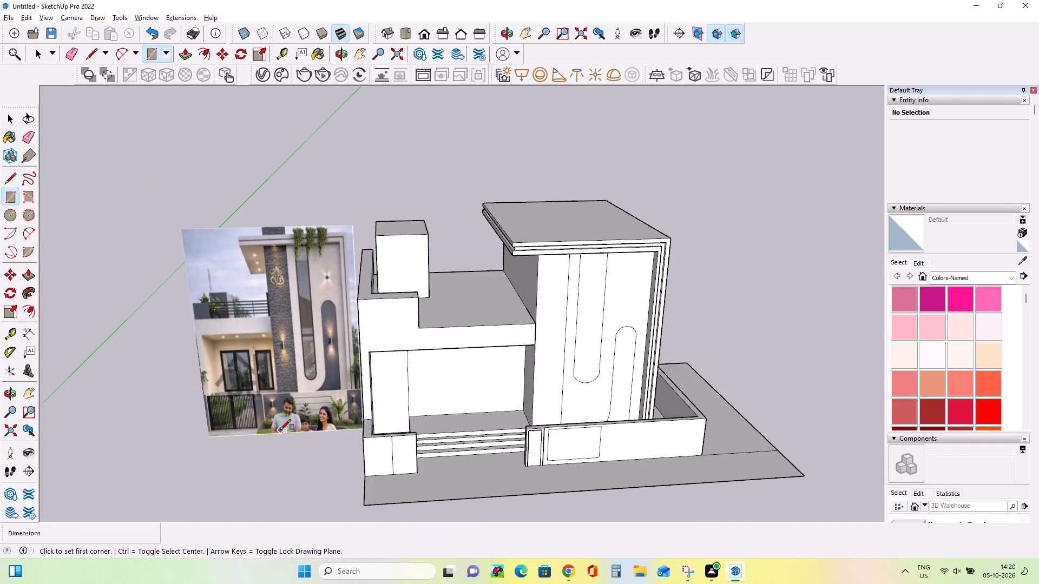
{"action": "scroll", "coordinate": [280, 430], "scroll_direction": "down", "scroll_amount": 6}
{"action": "scroll", "coordinate": [571, 436], "scroll_direction": "up", "scroll_amount": 8}
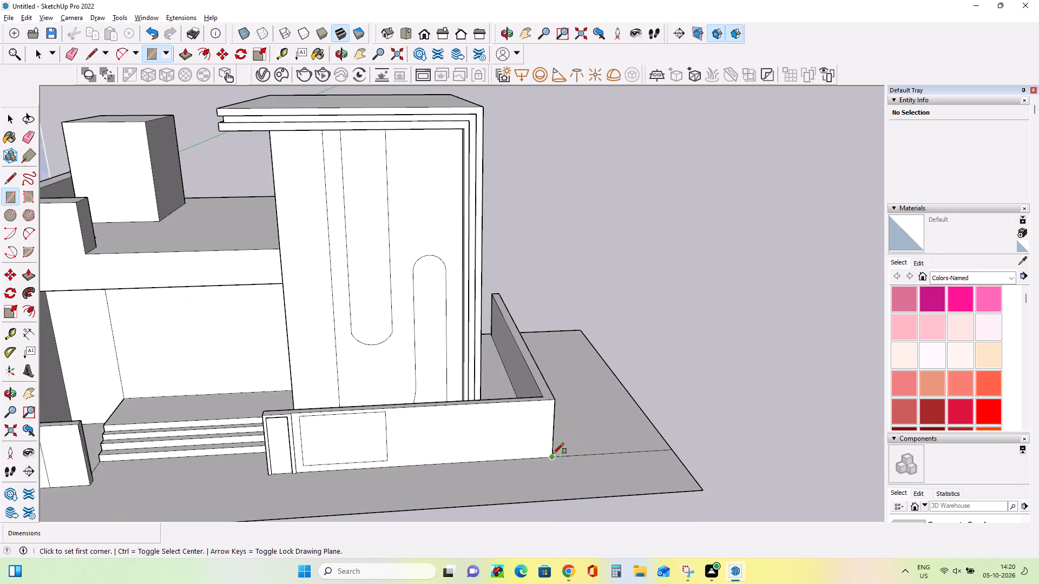
{"action": "left_click", "coordinate": [553, 455]}
{"action": "left_click", "coordinate": [519, 403]}
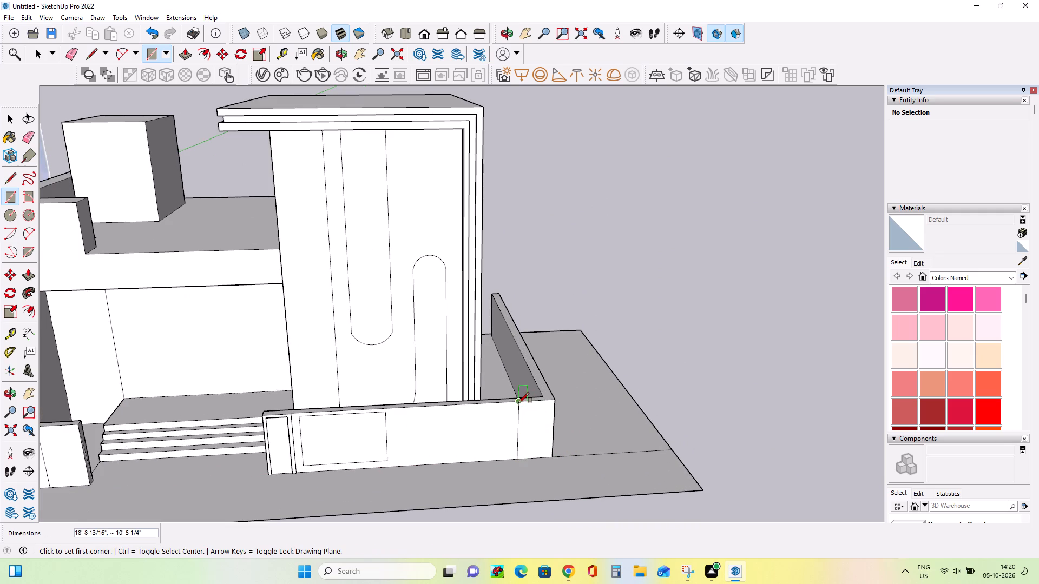
Examine the compound wall detailing in the reference image and compare it with the modelled front wall.
{"action": "scroll", "coordinate": [492, 482], "scroll_direction": "down", "scroll_amount": 8}
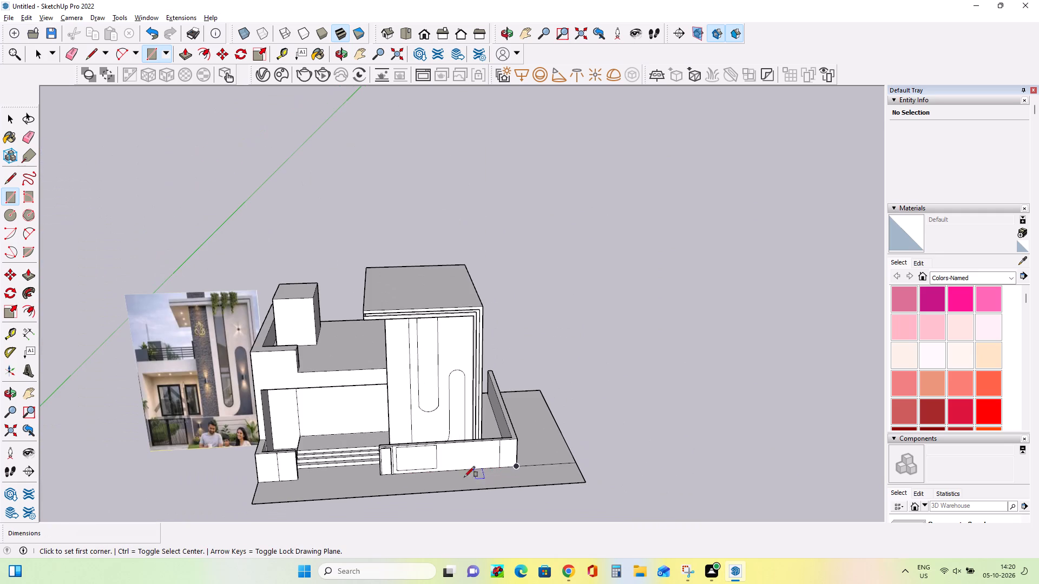
{"action": "scroll", "coordinate": [443, 466], "scroll_direction": "up", "scroll_amount": 7}
{"action": "scroll", "coordinate": [444, 467], "scroll_direction": "down", "scroll_amount": 3}
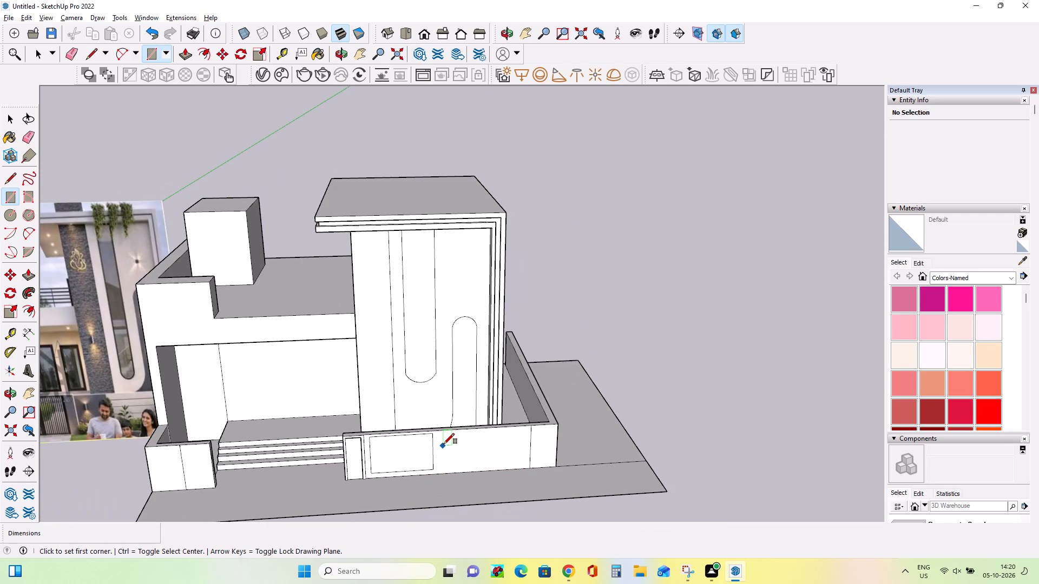
{"action": "scroll", "coordinate": [443, 443], "scroll_direction": "down", "scroll_amount": 3}
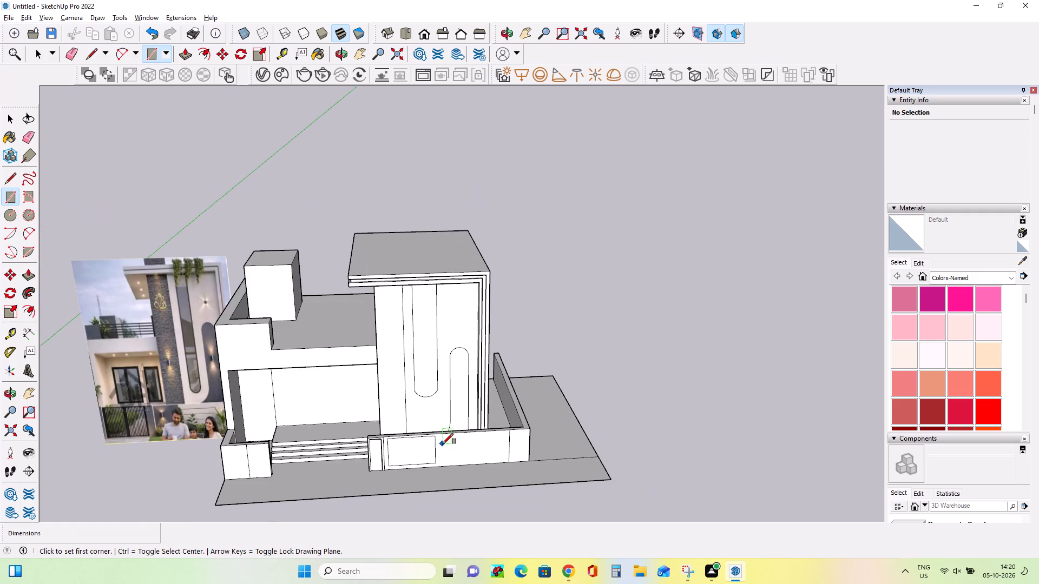
{"action": "scroll", "coordinate": [214, 412], "scroll_direction": "up", "scroll_amount": 6}
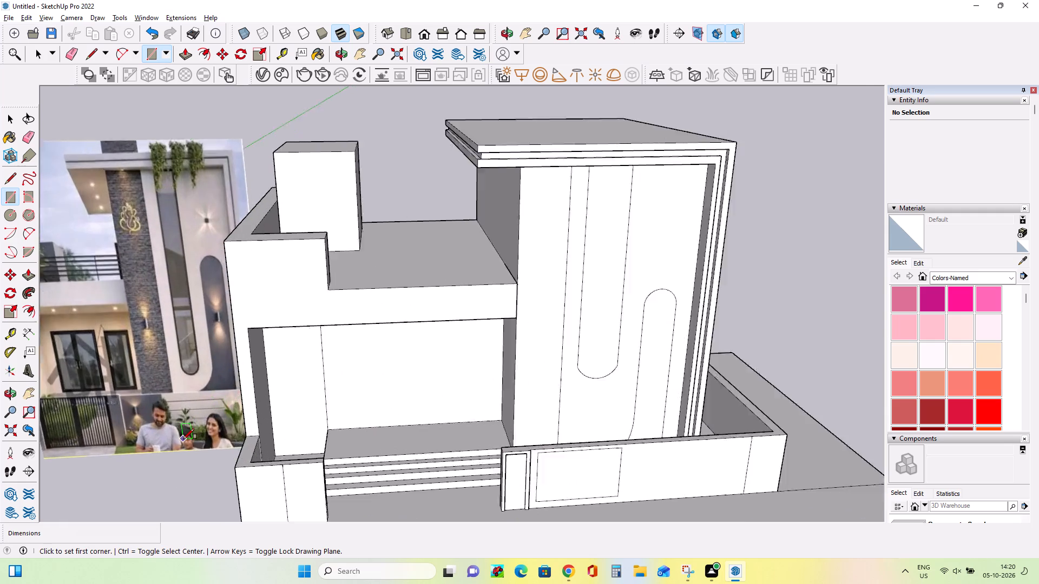
{"action": "scroll", "coordinate": [183, 439], "scroll_direction": "up", "scroll_amount": 1}
{"action": "middle_click_drag", "start_coordinate": [190, 442], "coordinate": [287, 447]}
{"action": "middle_click_drag", "start_coordinate": [272, 449], "coordinate": [268, 449]}
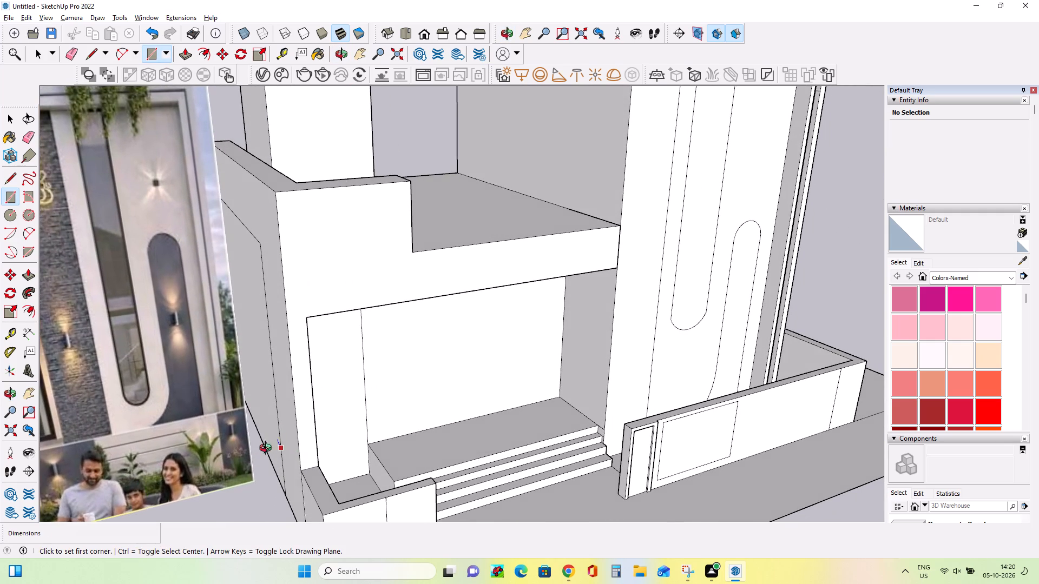
{"action": "middle_click_drag", "start_coordinate": [268, 449], "coordinate": [234, 448]}
{"action": "scroll", "coordinate": [231, 445], "scroll_direction": "down", "scroll_amount": 12}
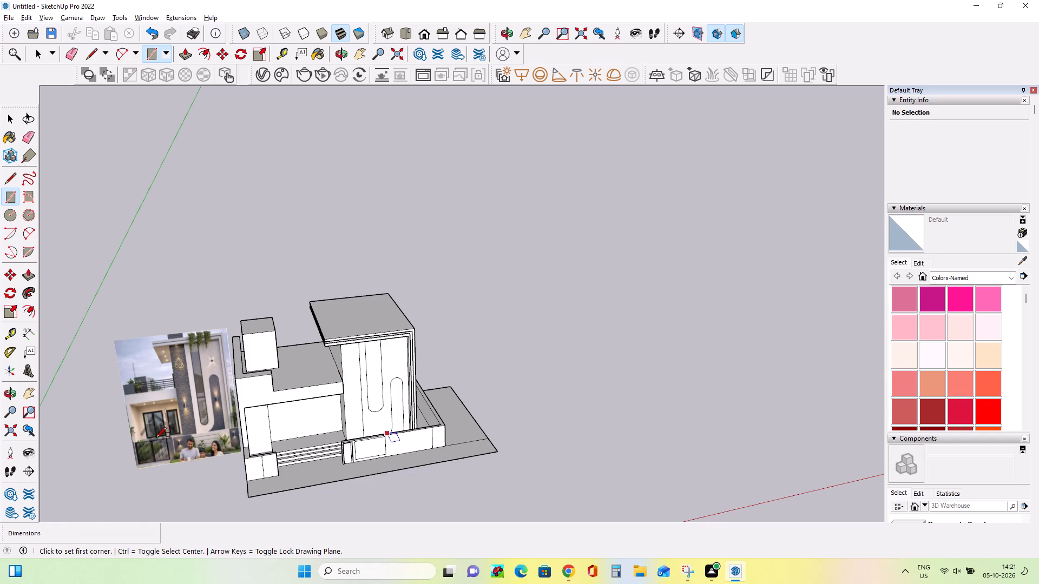
Draw a thin horizontal strip about 26' 10" long on the long front wall's upper part, between the panel and the end rectangle.
{"action": "scroll", "coordinate": [398, 445], "scroll_direction": "up", "scroll_amount": 11}
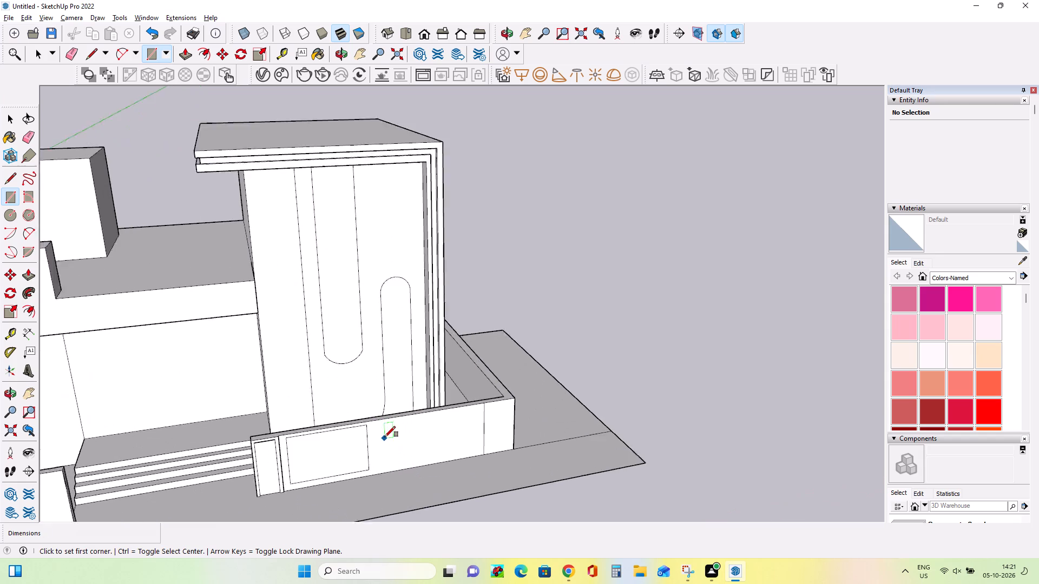
{"action": "scroll", "coordinate": [383, 440], "scroll_direction": "up", "scroll_amount": 4}
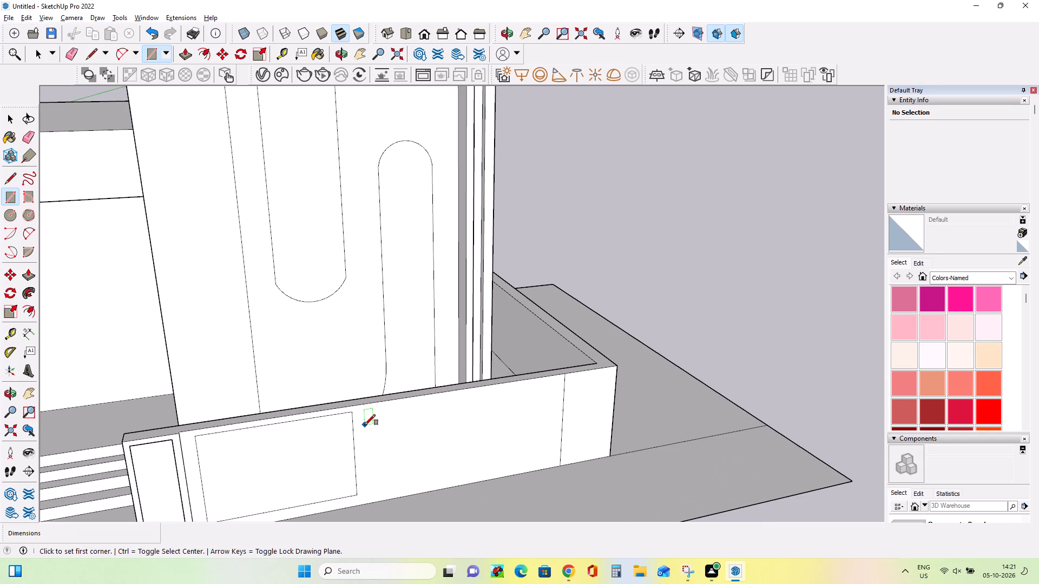
{"action": "left_click", "coordinate": [361, 426]}
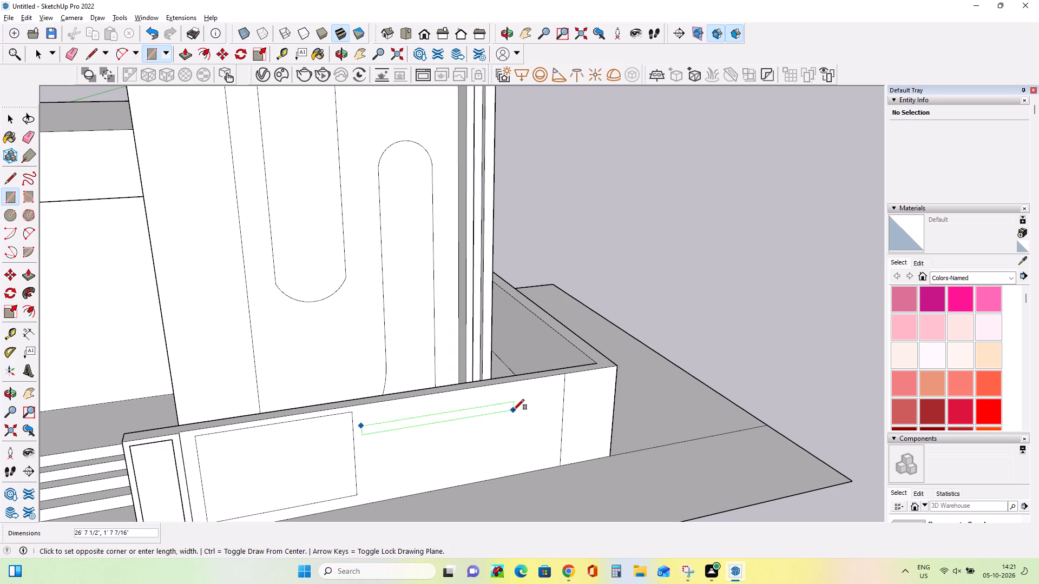
{"action": "scroll", "coordinate": [514, 409], "scroll_direction": "up", "scroll_amount": 4}
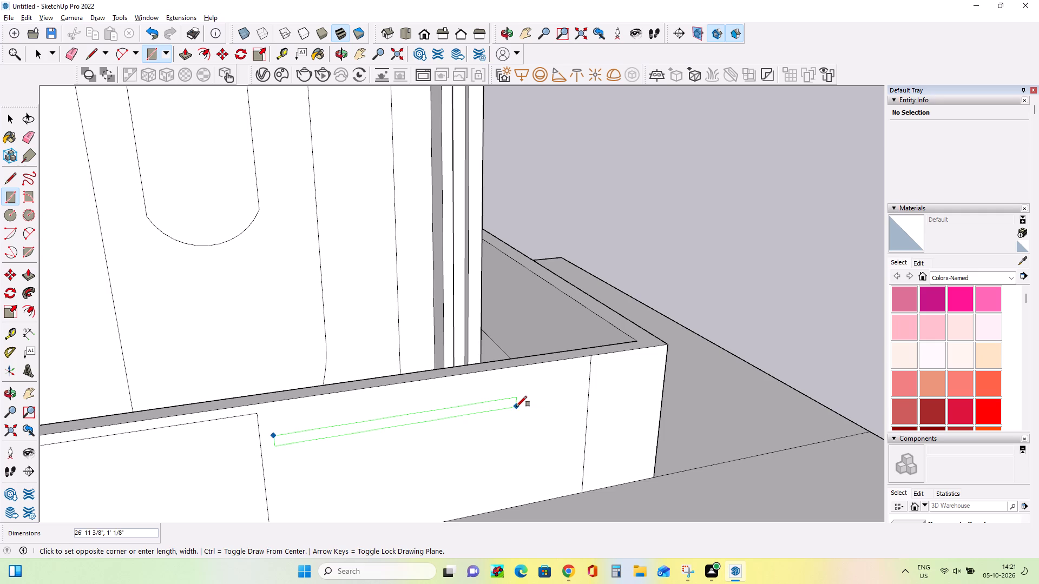
{"action": "scroll", "coordinate": [515, 407], "scroll_direction": "up", "scroll_amount": 10}
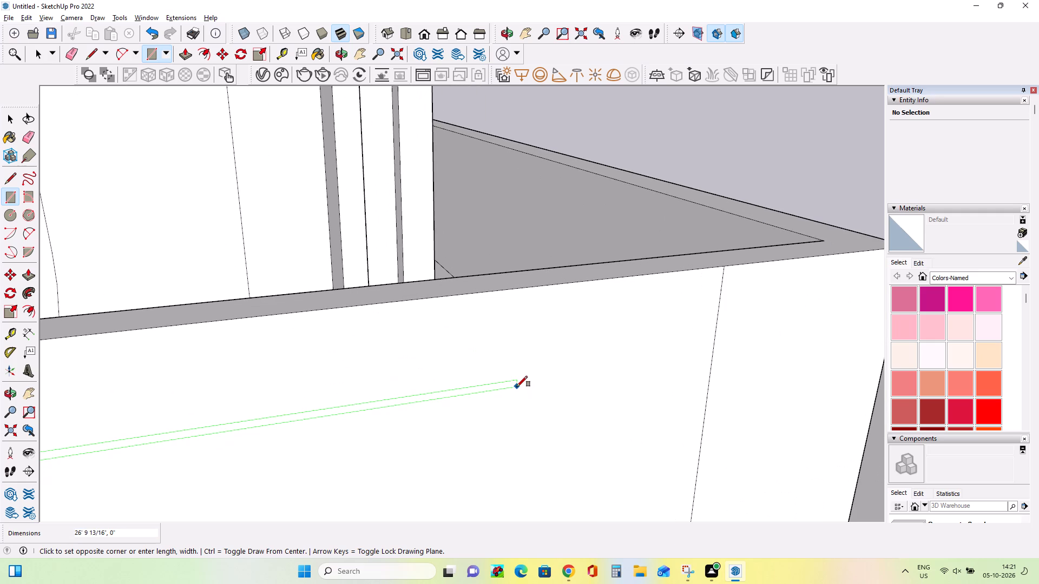
{"action": "left_click", "coordinate": [517, 387]}
Draw a second thin horizontal strip about 26' 9" long just below the first, matching its ends on the long front wall.
{"action": "scroll", "coordinate": [527, 417], "scroll_direction": "down", "scroll_amount": 14}
{"action": "scroll", "coordinate": [527, 417], "scroll_direction": "up", "scroll_amount": 1}
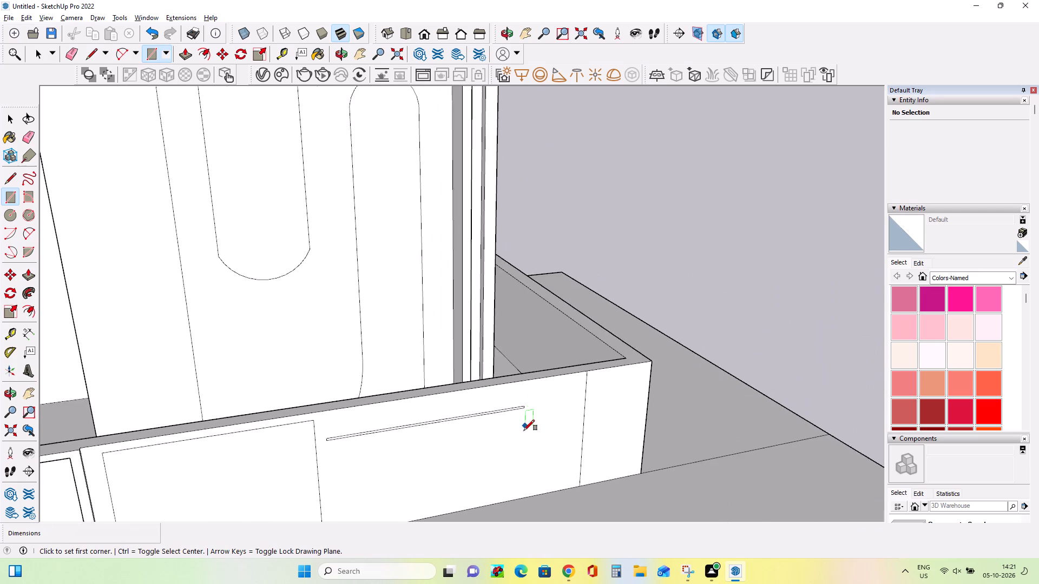
{"action": "scroll", "coordinate": [524, 430], "scroll_direction": "down", "scroll_amount": 5}
{"action": "middle_click_drag", "start_coordinate": [520, 466], "coordinate": [474, 470]}
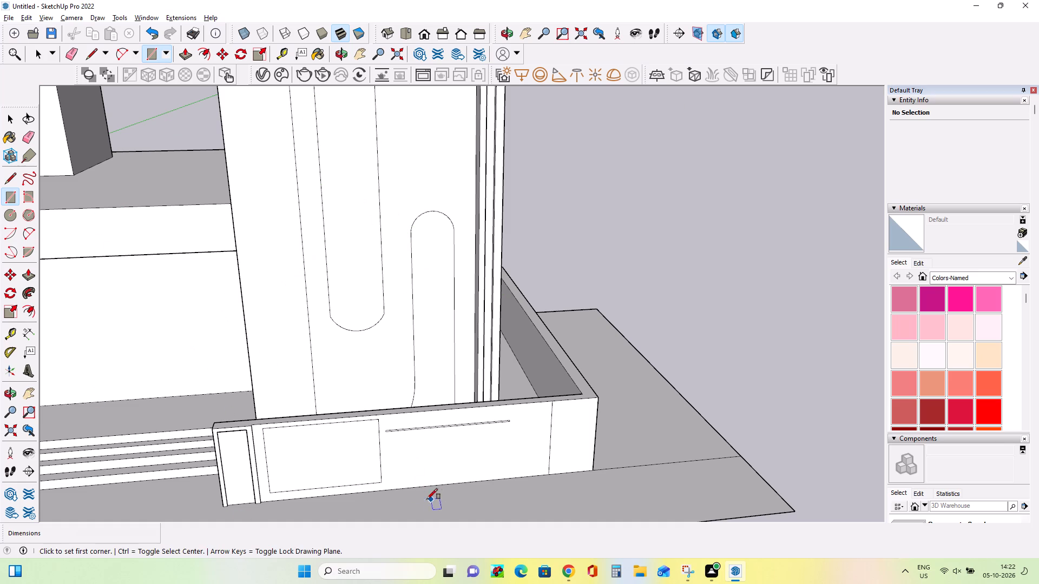
{"action": "scroll", "coordinate": [407, 432], "scroll_direction": "up", "scroll_amount": 9}
{"action": "middle_click_drag", "start_coordinate": [410, 450], "coordinate": [423, 344]}
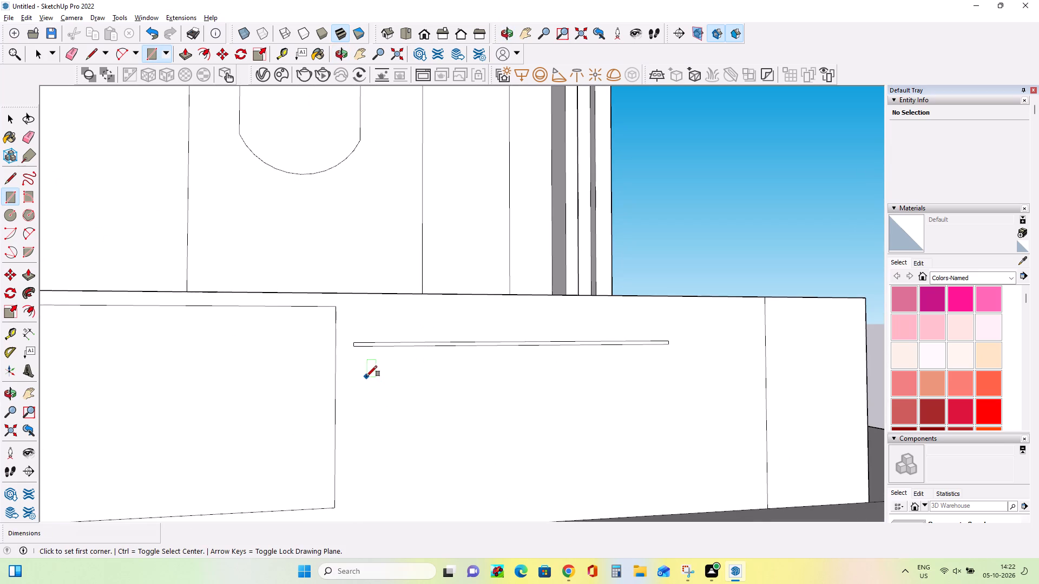
{"action": "left_click", "coordinate": [357, 370]}
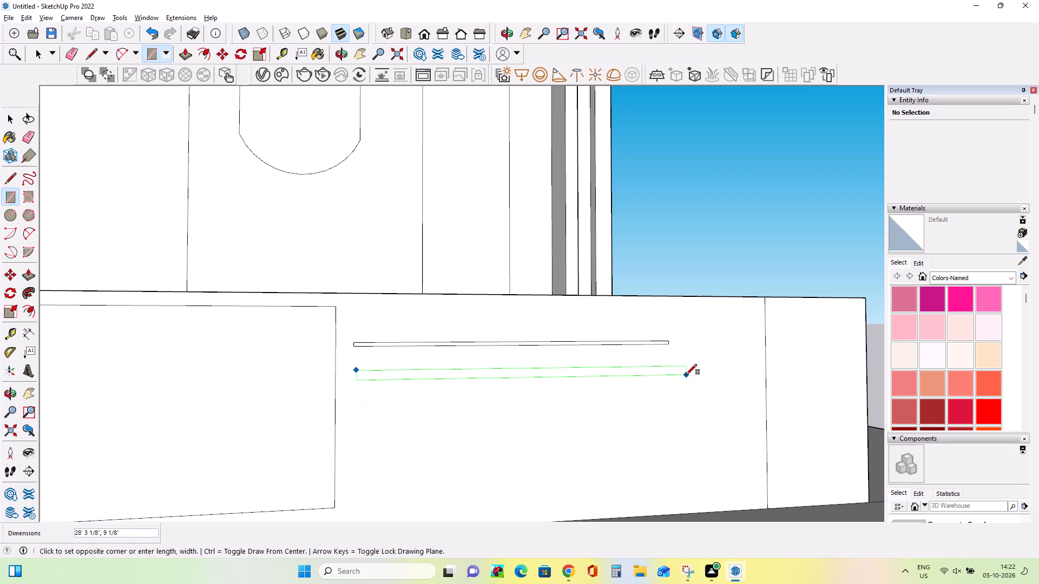
{"action": "scroll", "coordinate": [672, 373], "scroll_direction": "up", "scroll_amount": 7}
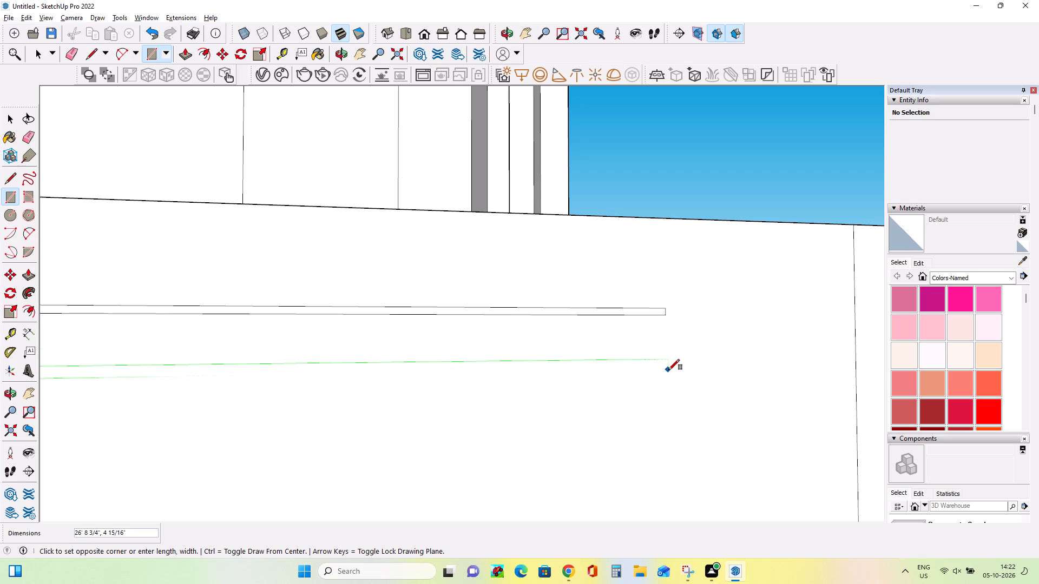
{"action": "scroll", "coordinate": [669, 370], "scroll_direction": "up", "scroll_amount": 3}
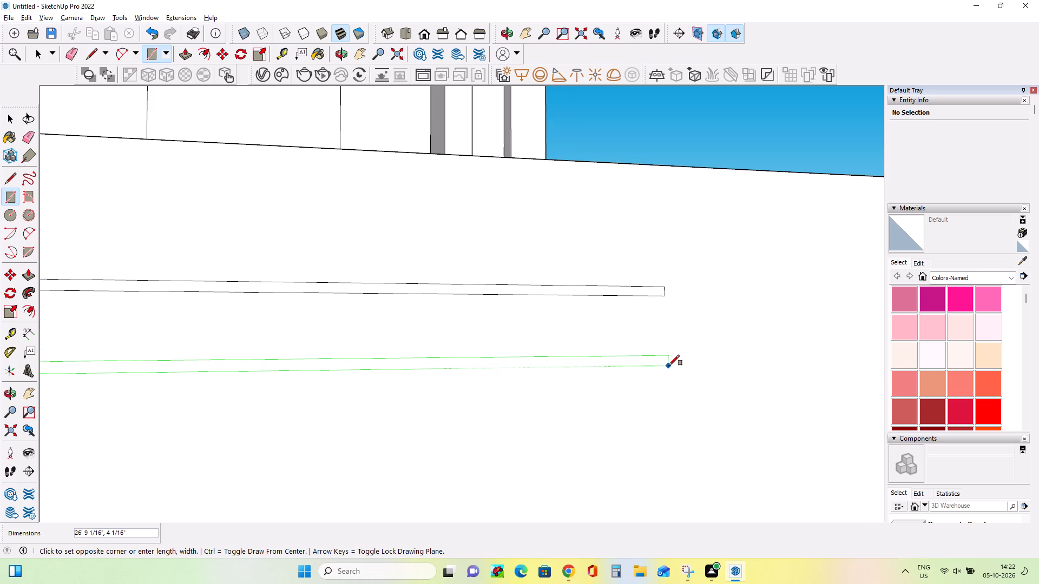
{"action": "left_click", "coordinate": [669, 362]}
Draw a third thin horizontal strip about 26' 7" by 2 5/8" below the second one on the long front wall.
{"action": "scroll", "coordinate": [691, 374], "scroll_direction": "down", "scroll_amount": 6}
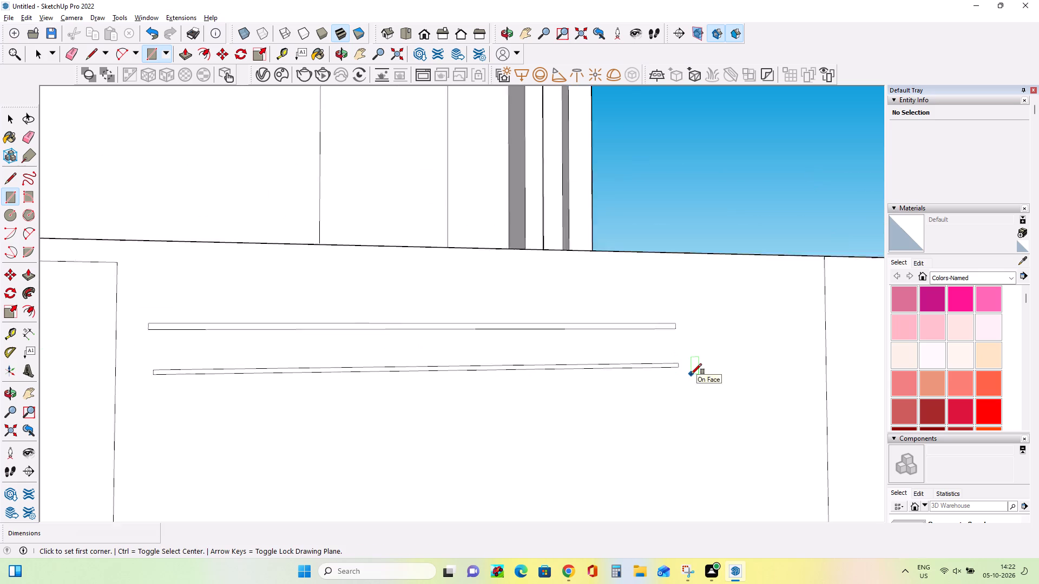
{"action": "scroll", "coordinate": [691, 374], "scroll_direction": "down", "scroll_amount": 11}
{"action": "middle_click_drag", "start_coordinate": [693, 409], "coordinate": [672, 477]}
{"action": "scroll", "coordinate": [672, 477], "scroll_direction": "down", "scroll_amount": 1}
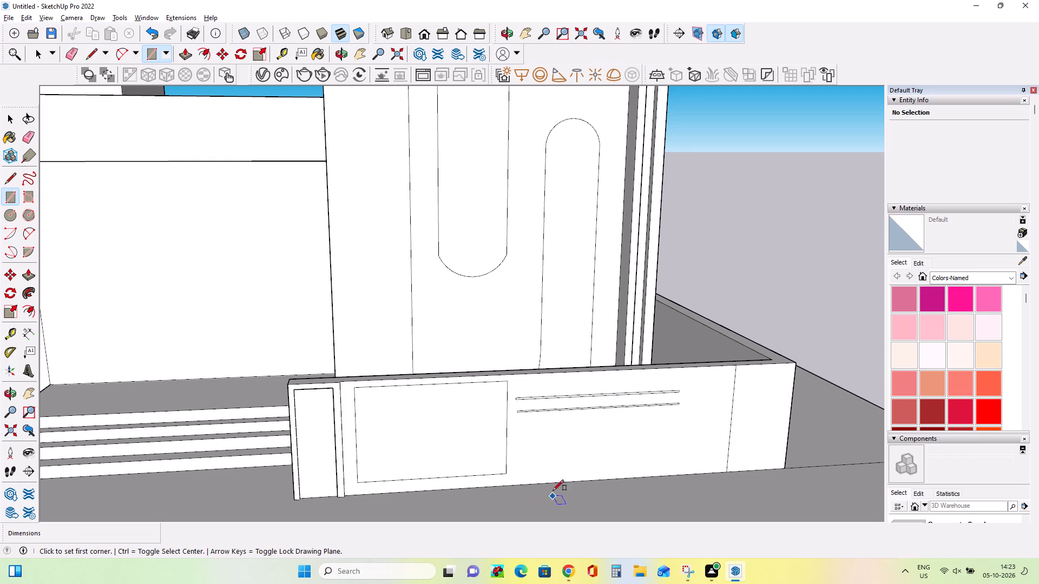
{"action": "scroll", "coordinate": [608, 439], "scroll_direction": "up", "scroll_amount": 8}
{"action": "middle_click_drag", "start_coordinate": [608, 439], "coordinate": [602, 403]}
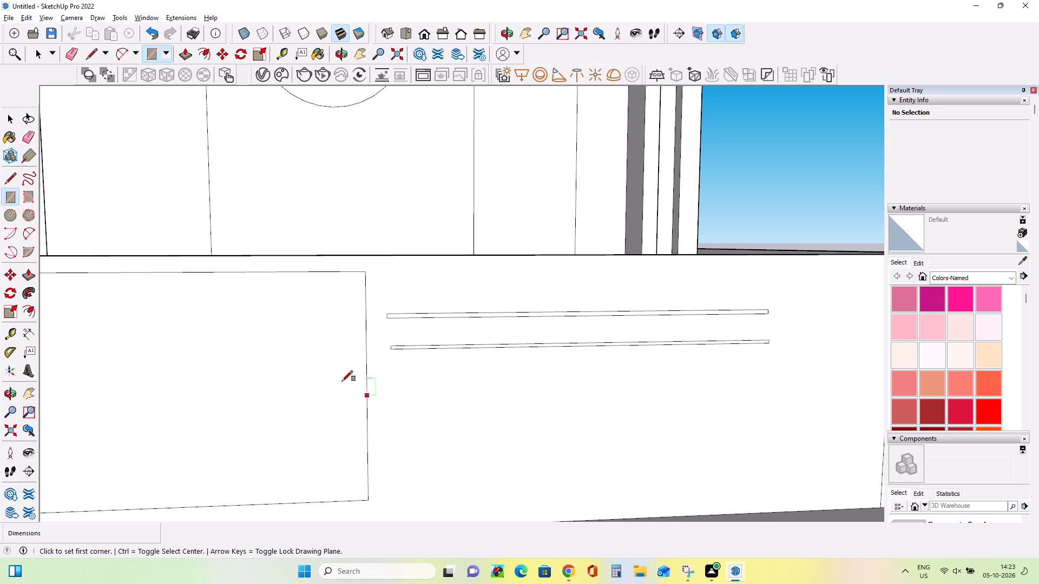
{"action": "left_click", "coordinate": [396, 379]}
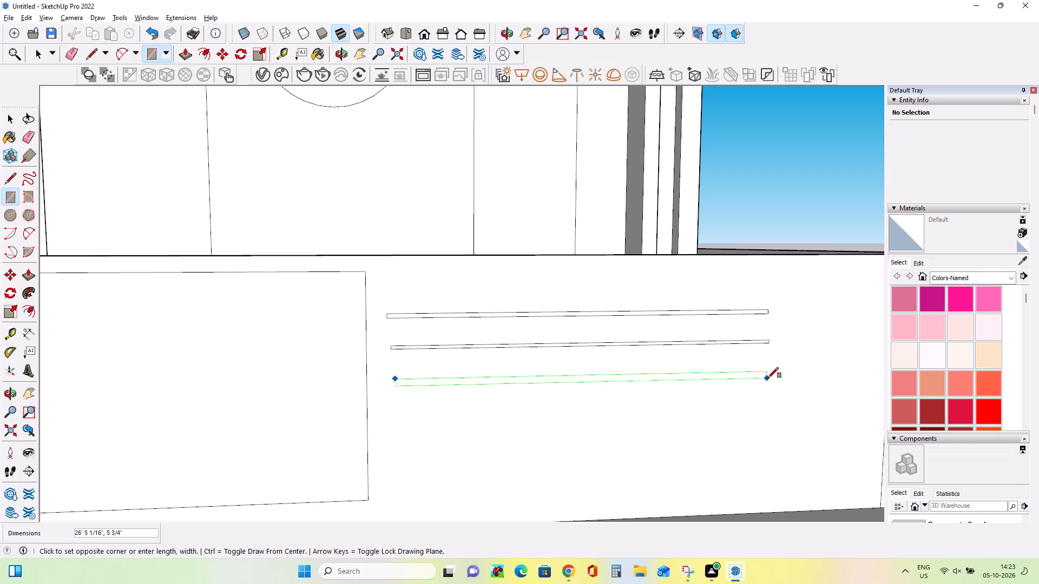
{"action": "scroll", "coordinate": [771, 377], "scroll_direction": "up", "scroll_amount": 8}
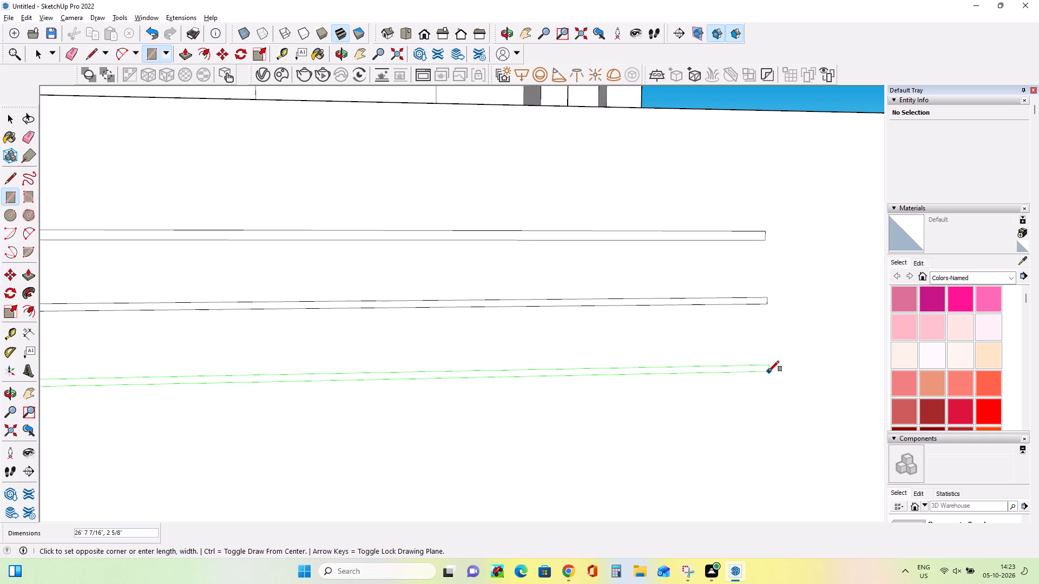
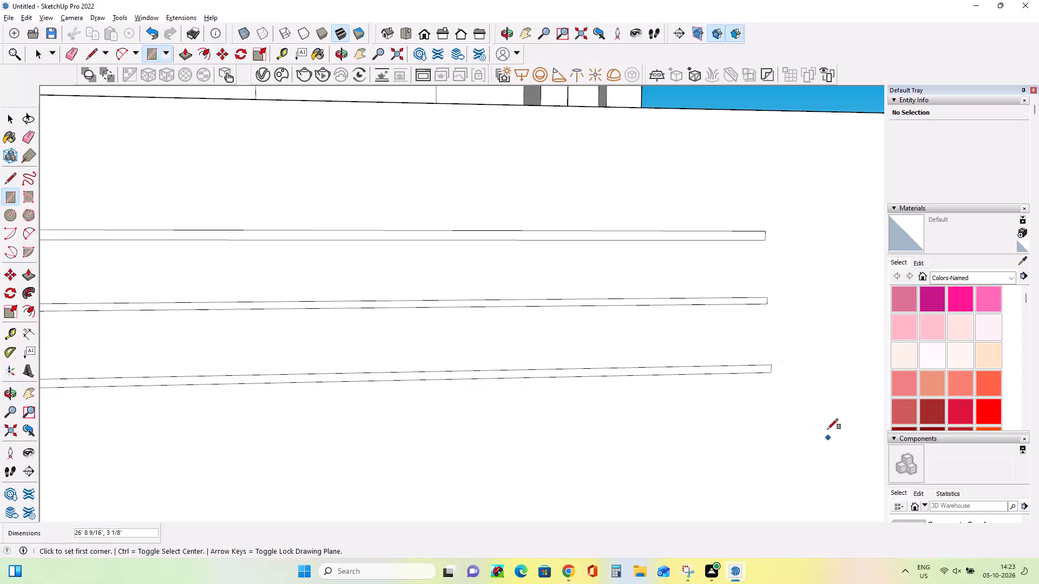
Draw a vertical line from the first strip's upper panel-side corner down to about the level of the panel's lower edge.
{"action": "scroll", "coordinate": [827, 427], "scroll_direction": "down", "scroll_amount": 9}
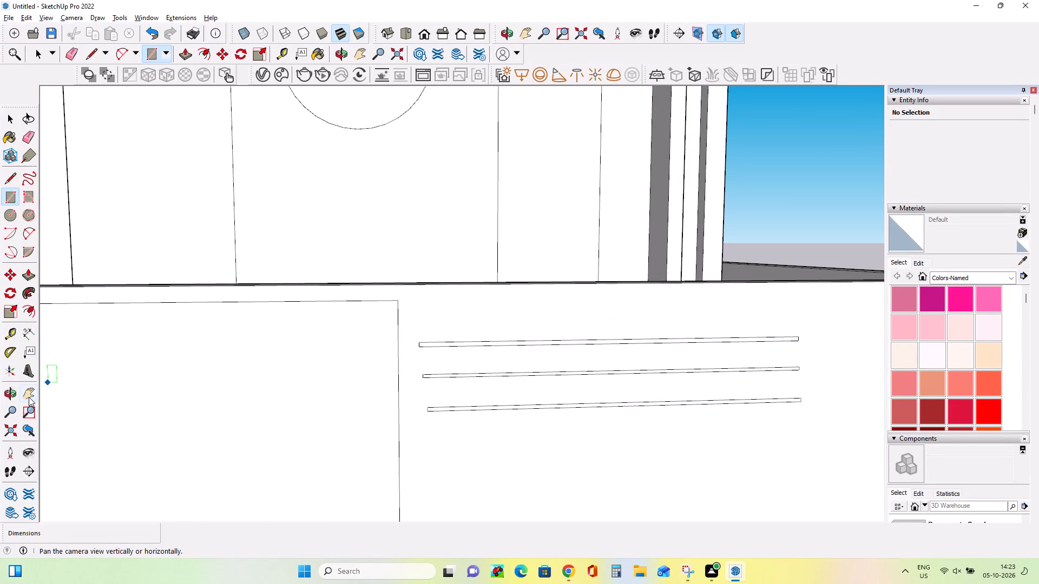
{"action": "left_click", "coordinate": [29, 397]}
{"action": "left_click_drag", "start_coordinate": [329, 448], "coordinate": [254, 308]}
{"action": "scroll", "coordinate": [306, 307], "scroll_direction": "up", "scroll_amount": 3}
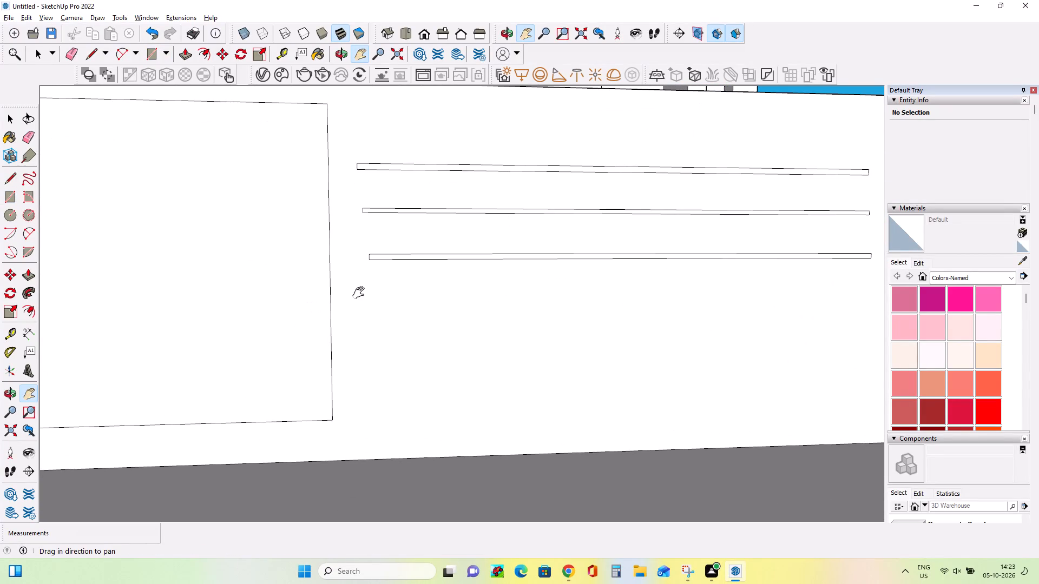
{"action": "left_click", "coordinate": [4, 177]}
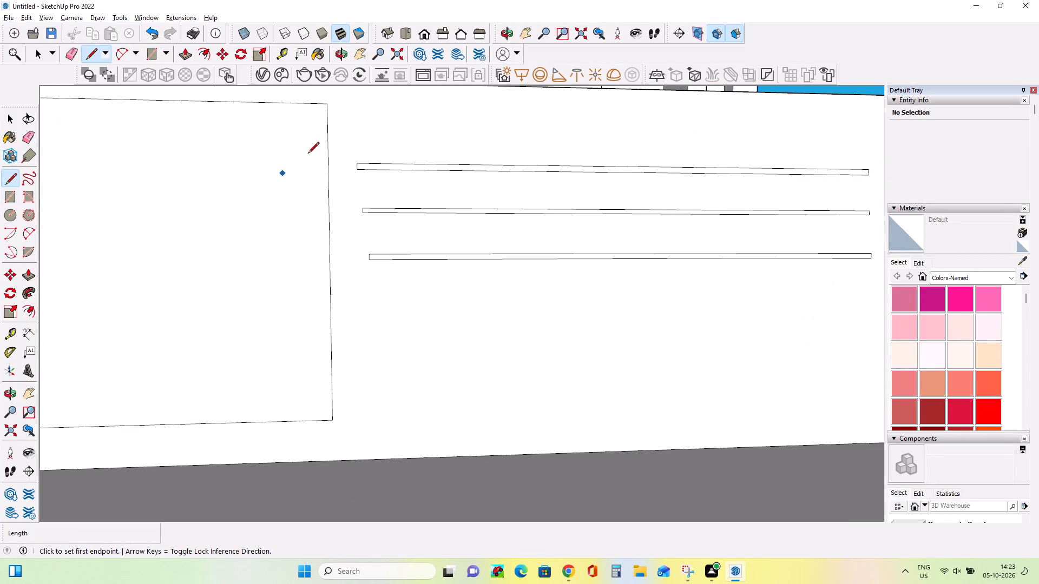
{"action": "left_click", "coordinate": [357, 162]}
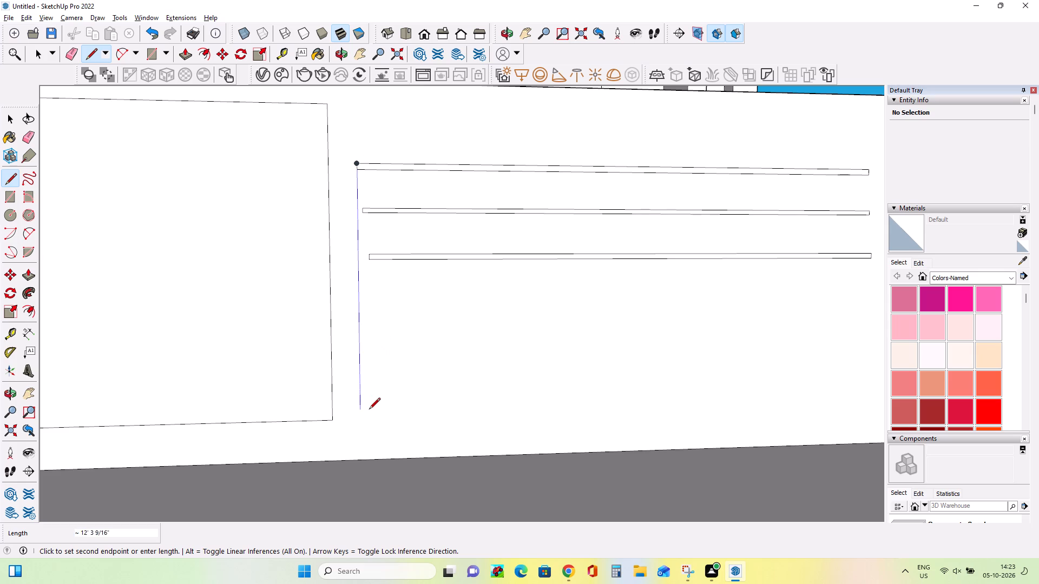
{"action": "left_click", "coordinate": [369, 419]}
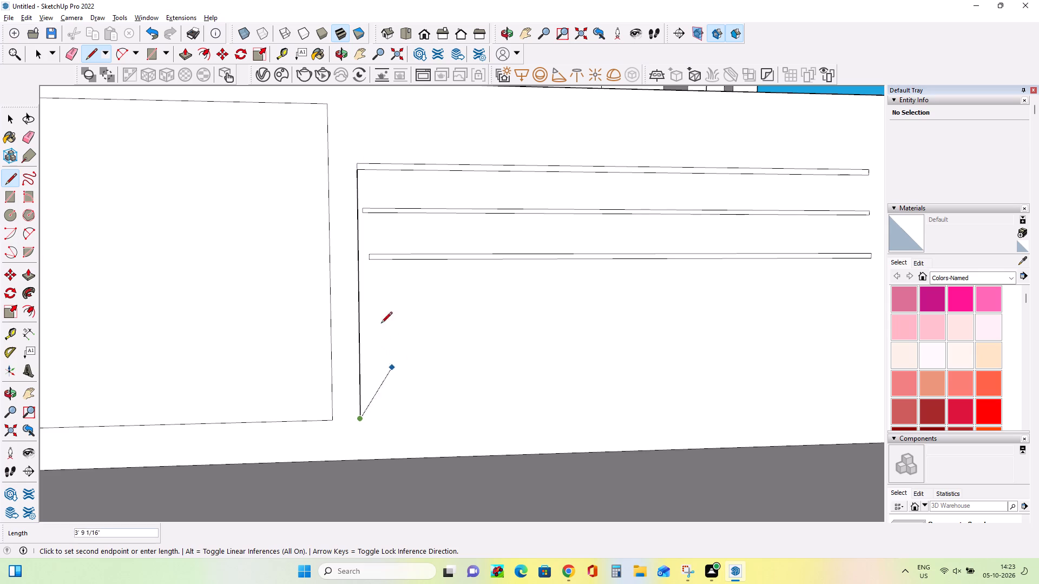
{"action": "key", "text": "space"}
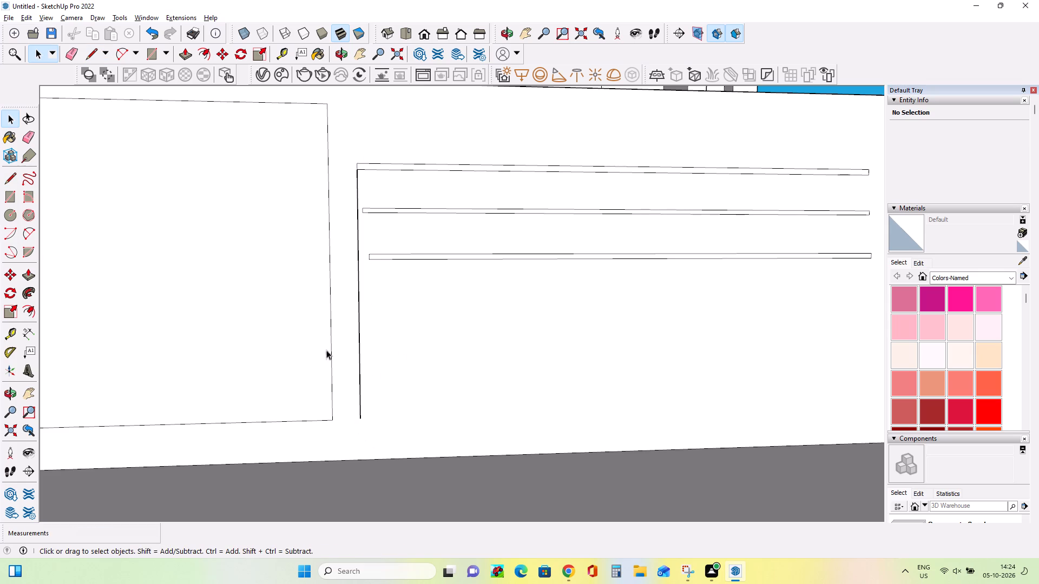
Extend the third strip's panel-side end to the vertical line with a small rectangle about 6 7/16" by 3 1/8".
{"action": "left_click", "coordinate": [14, 198]}
{"action": "scroll", "coordinate": [367, 268], "scroll_direction": "up", "scroll_amount": 3}
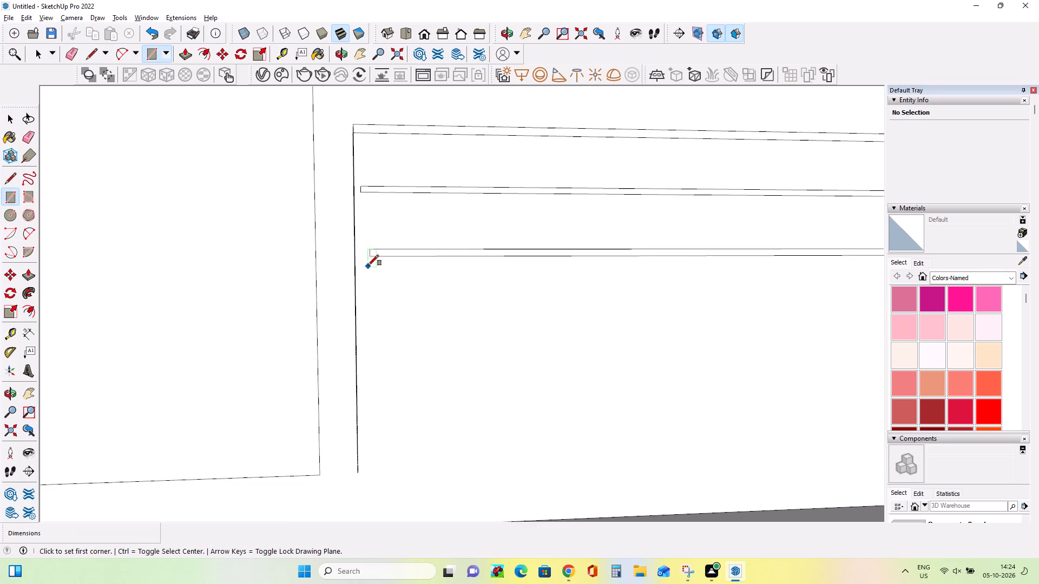
{"action": "scroll", "coordinate": [368, 266], "scroll_direction": "up", "scroll_amount": 5}
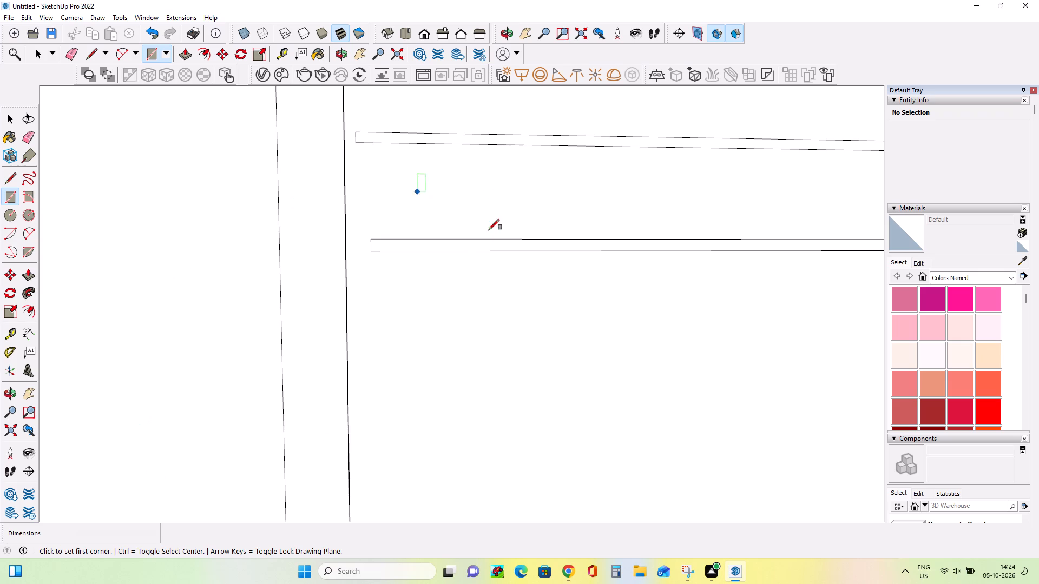
{"action": "left_click", "coordinate": [372, 242]}
{"action": "left_click", "coordinate": [371, 249]}
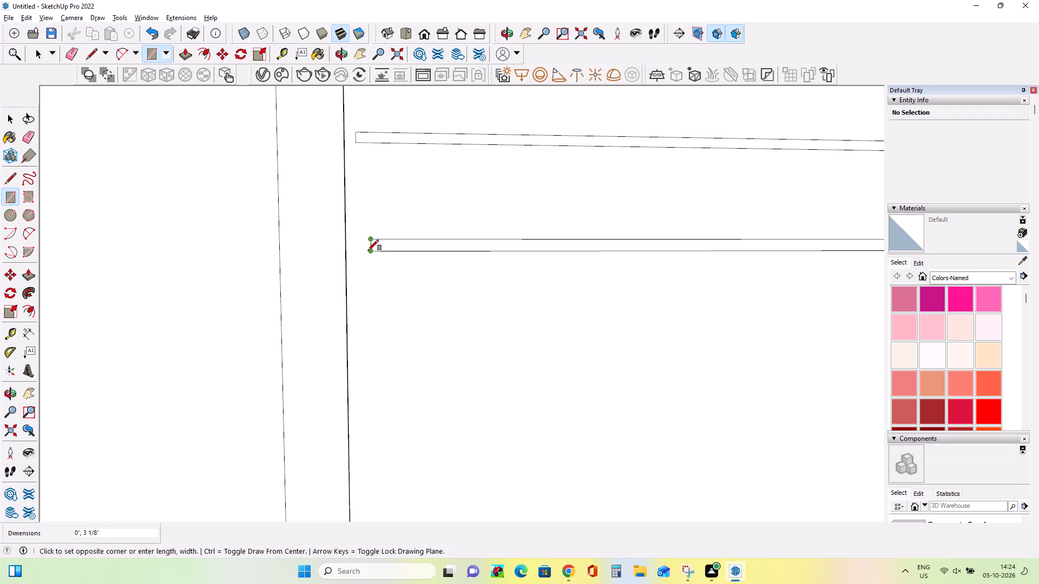
{"action": "left_click", "coordinate": [369, 250]}
{"action": "left_click", "coordinate": [346, 248]}
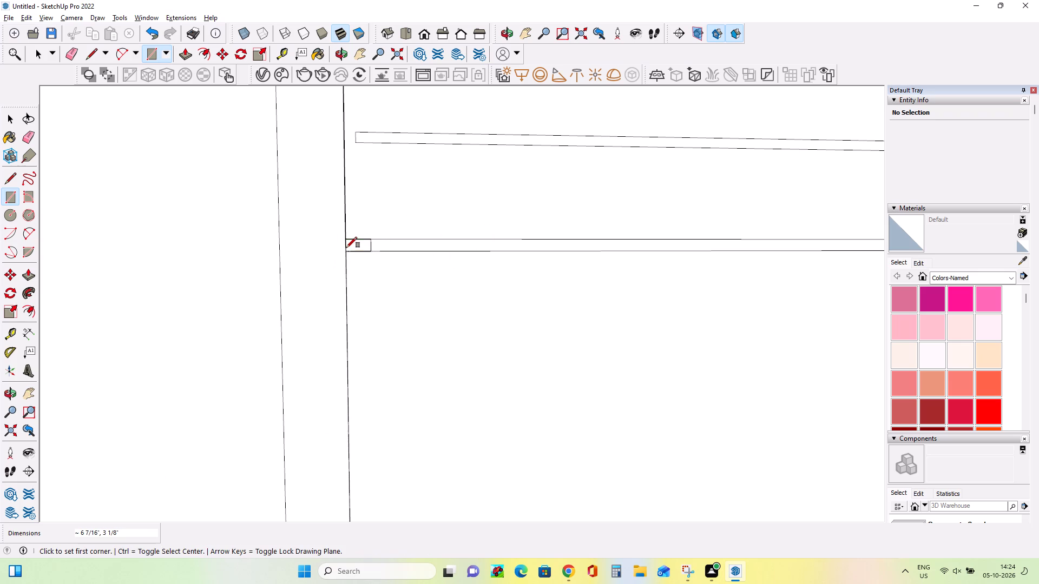
Extend the second strip's panel-side end to the vertical line with a small rectangle about 2 7/8" by 2 5/8".
{"action": "scroll", "coordinate": [367, 194], "scroll_direction": "up", "scroll_amount": 3}
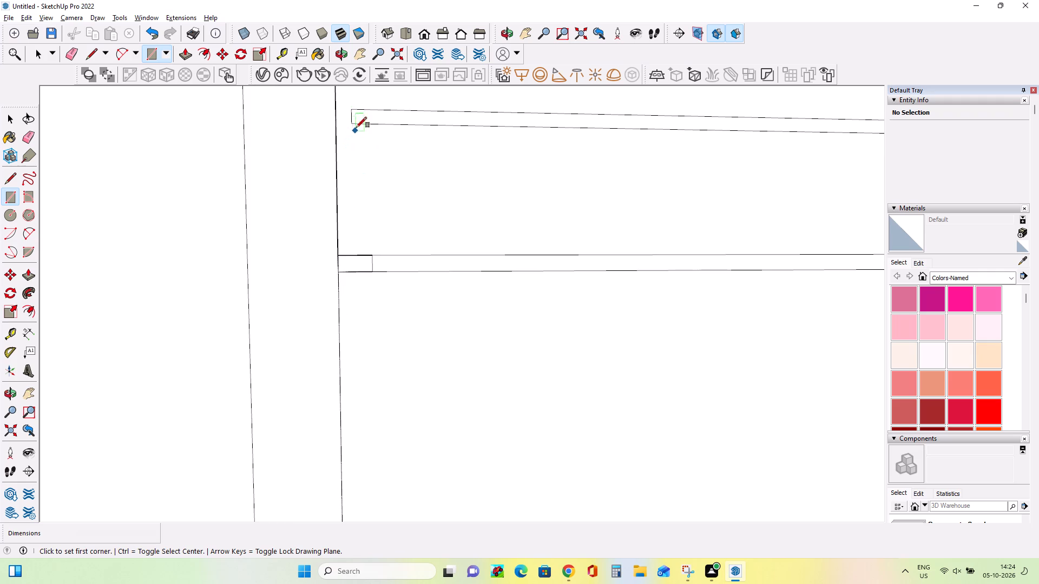
{"action": "left_click", "coordinate": [351, 110]}
{"action": "left_click", "coordinate": [351, 122]}
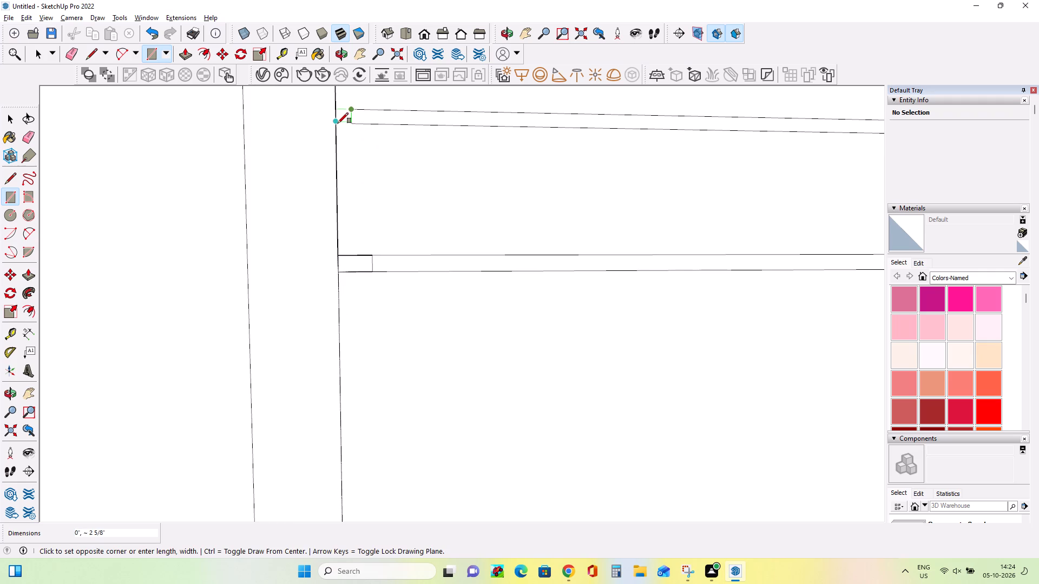
{"action": "left_click", "coordinate": [338, 123]}
{"action": "scroll", "coordinate": [363, 194], "scroll_direction": "down", "scroll_amount": 3}
{"action": "scroll", "coordinate": [358, 141], "scroll_direction": "up", "scroll_amount": 5}
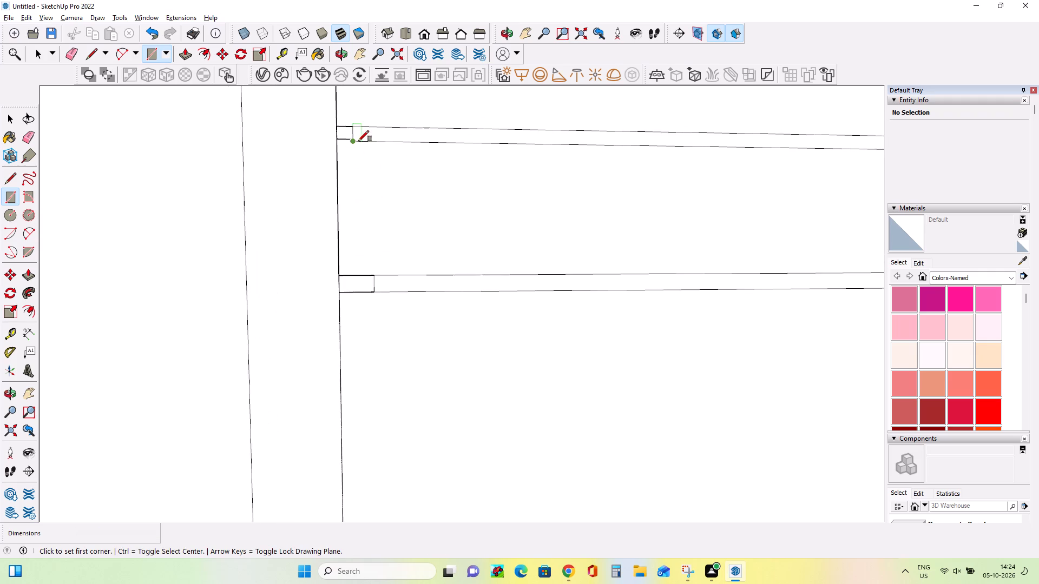
{"action": "scroll", "coordinate": [358, 141], "scroll_direction": "up", "scroll_amount": 7}
{"action": "left_click", "coordinate": [339, 134]}
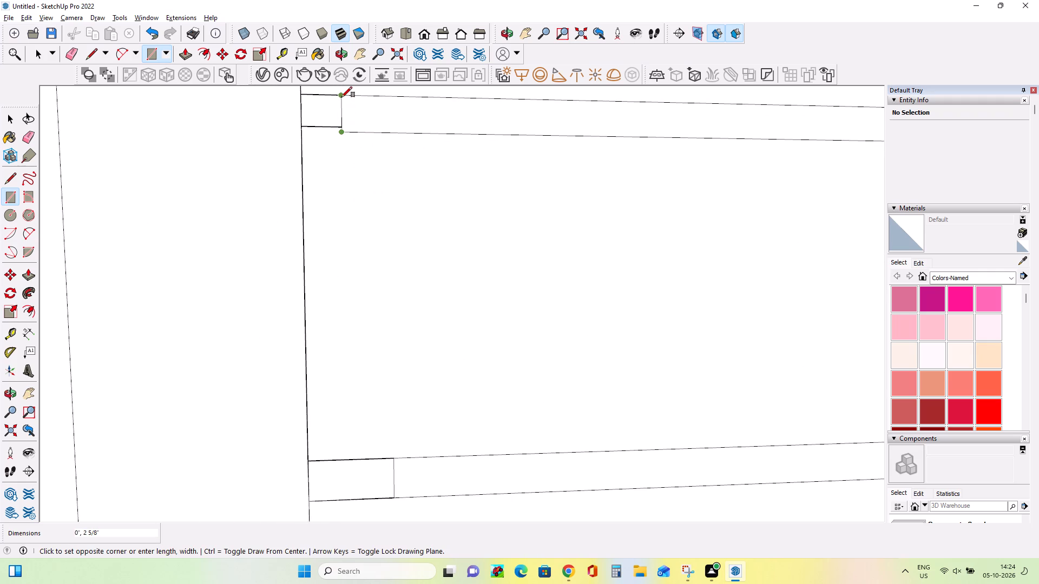
{"action": "left_click", "coordinate": [341, 97]}
{"action": "left_click", "coordinate": [304, 96]}
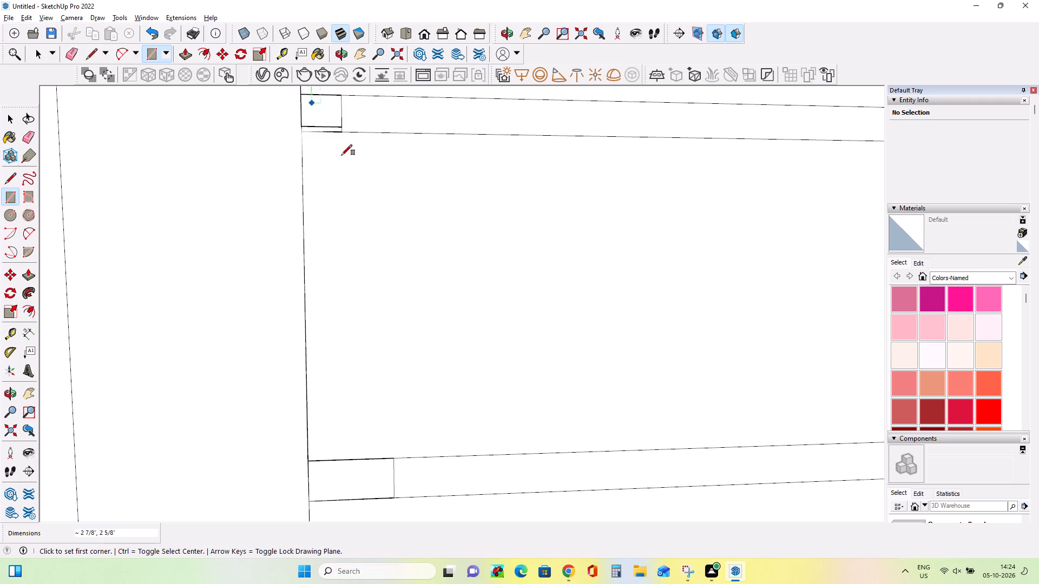
Erase the stray extra edge inside the second strip's small end rectangle.
{"action": "left_click", "coordinate": [30, 137]}
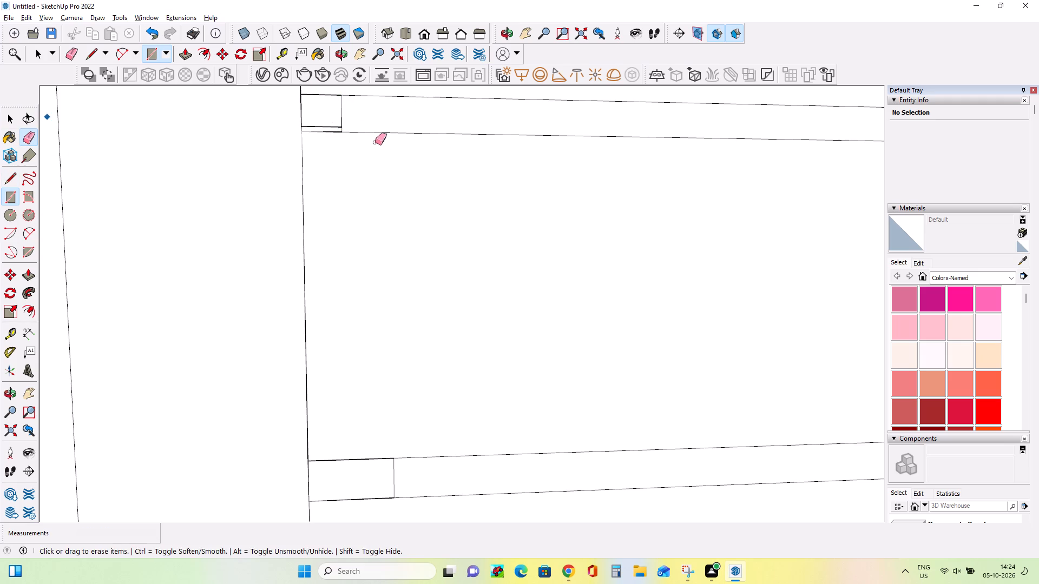
{"action": "left_click", "coordinate": [334, 125]}
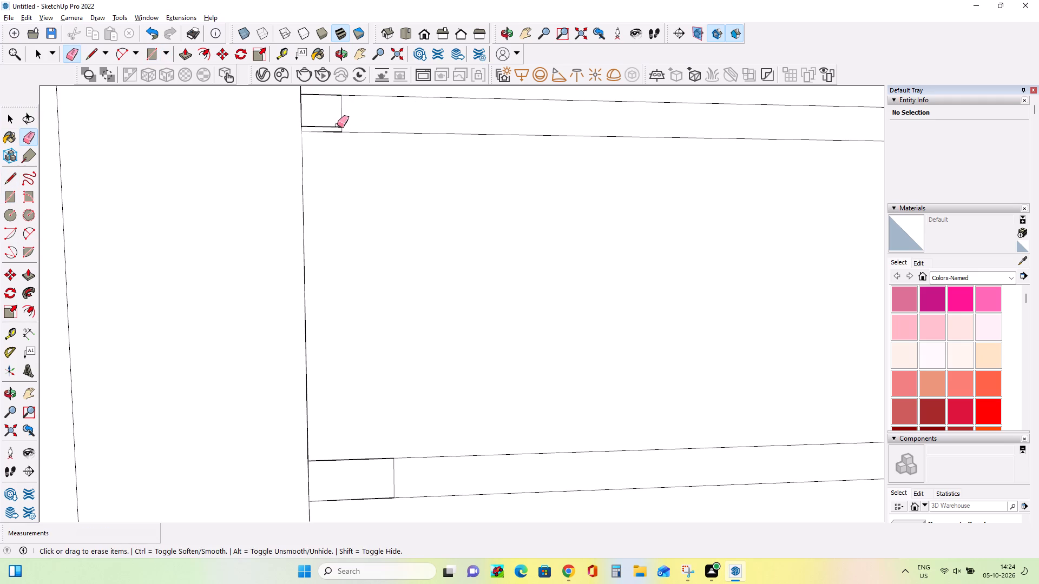
{"action": "left_click", "coordinate": [337, 127]}
Draw a fourth thin strip about 27' 3" by 3 7/16" below the third, starting on the vertical line.
{"action": "scroll", "coordinate": [323, 157], "scroll_direction": "down", "scroll_amount": 5}
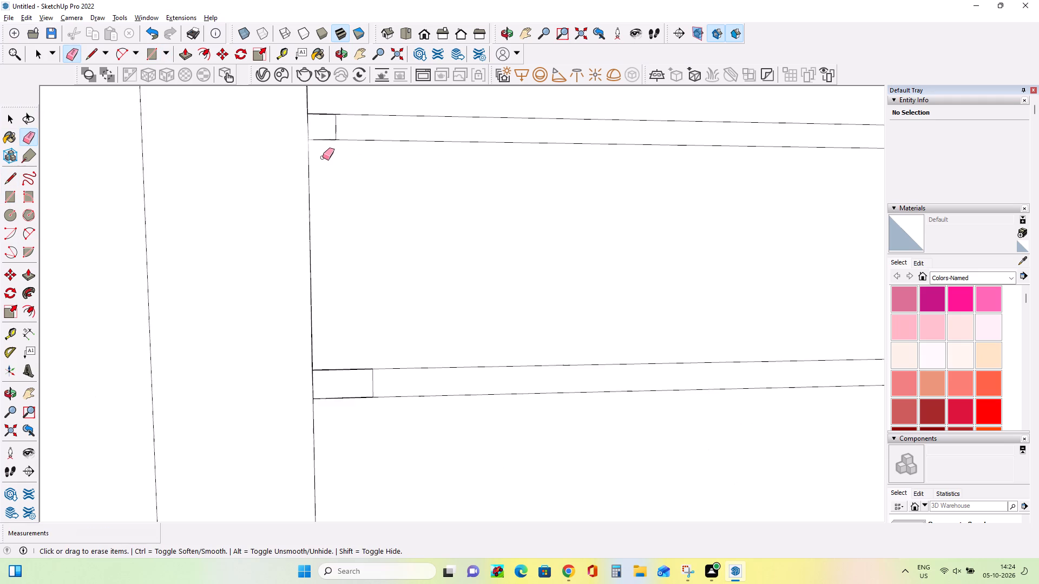
{"action": "scroll", "coordinate": [323, 157], "scroll_direction": "down", "scroll_amount": 14}
{"action": "scroll", "coordinate": [361, 295], "scroll_direction": "up", "scroll_amount": 2}
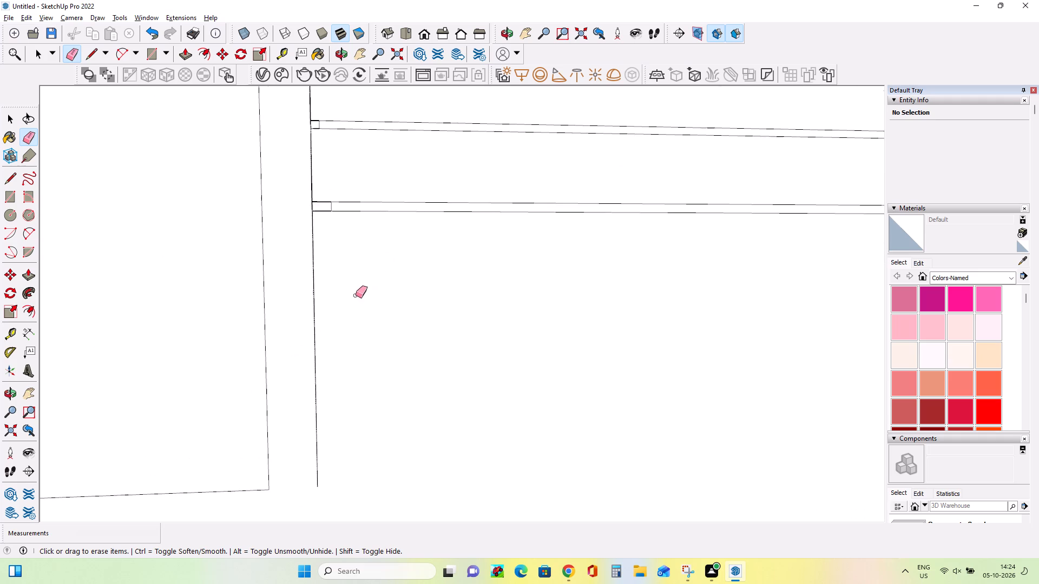
{"action": "scroll", "coordinate": [356, 295], "scroll_direction": "up", "scroll_amount": 3}
{"action": "scroll", "coordinate": [364, 260], "scroll_direction": "down", "scroll_amount": 15}
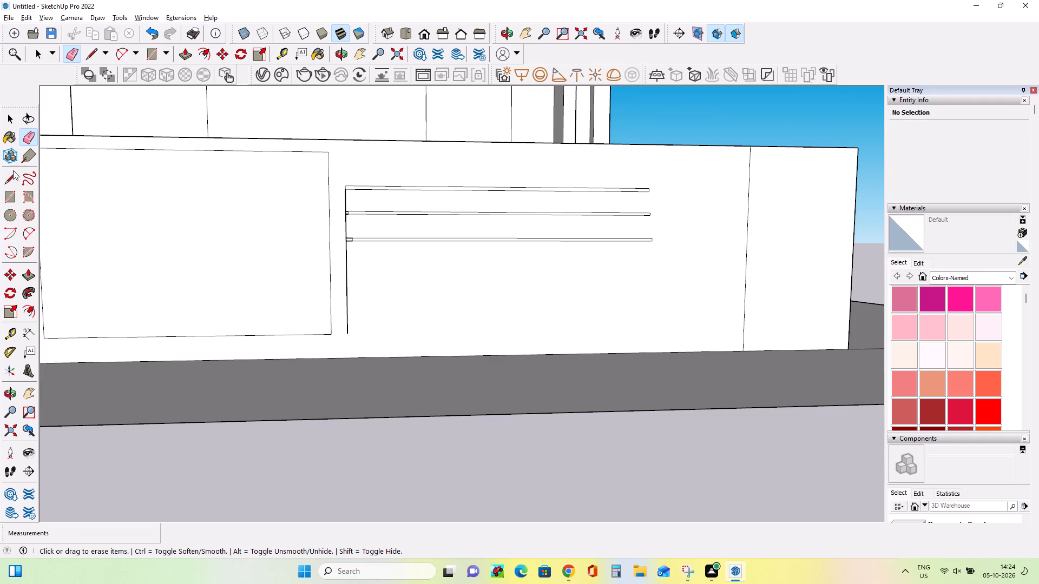
{"action": "left_click", "coordinate": [8, 197]}
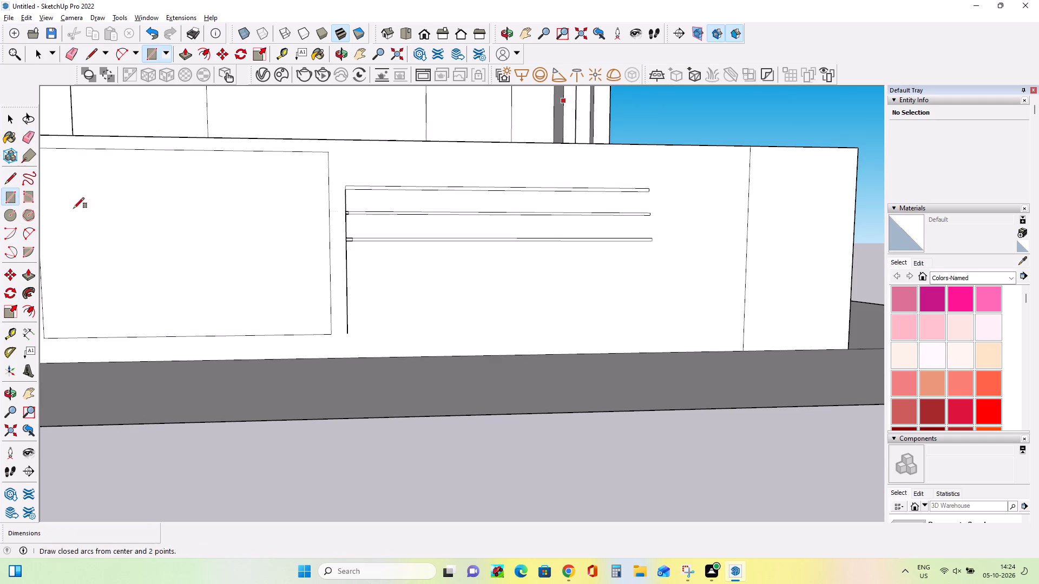
{"action": "scroll", "coordinate": [357, 291], "scroll_direction": "up", "scroll_amount": 3}
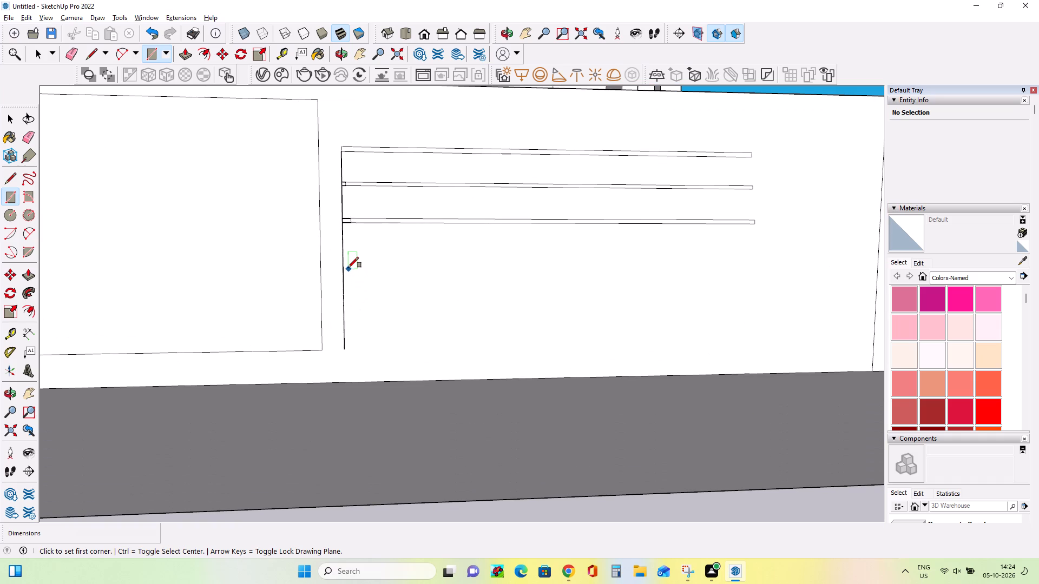
{"action": "left_click", "coordinate": [344, 257]}
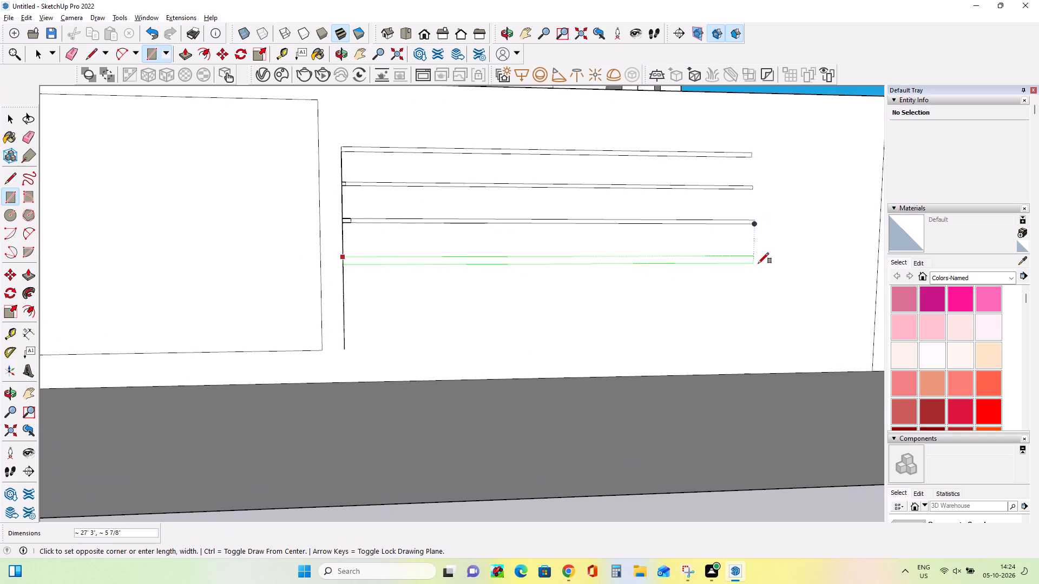
{"action": "scroll", "coordinate": [758, 263], "scroll_direction": "up", "scroll_amount": 7}
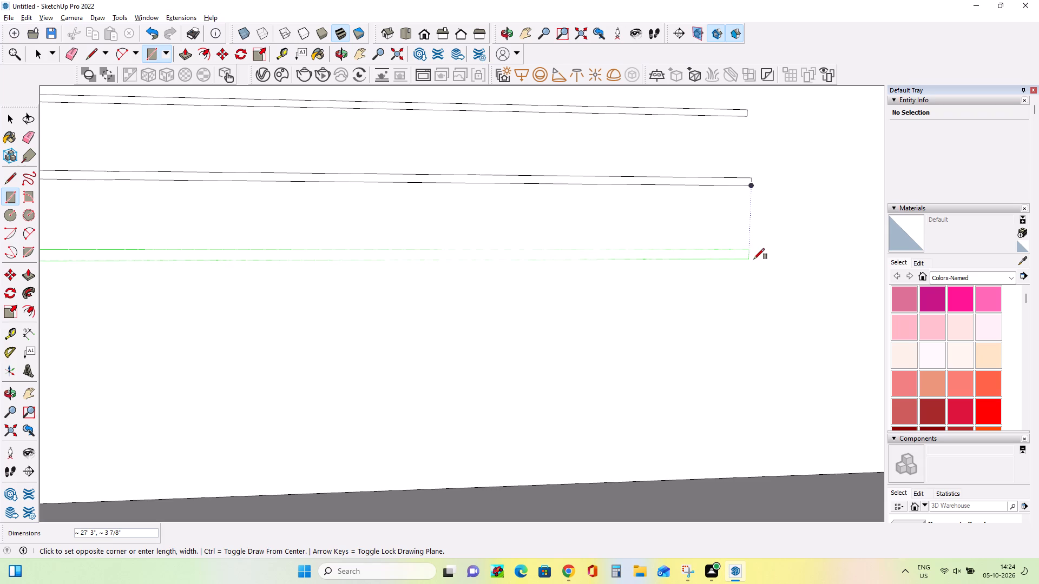
{"action": "left_click", "coordinate": [754, 257]}
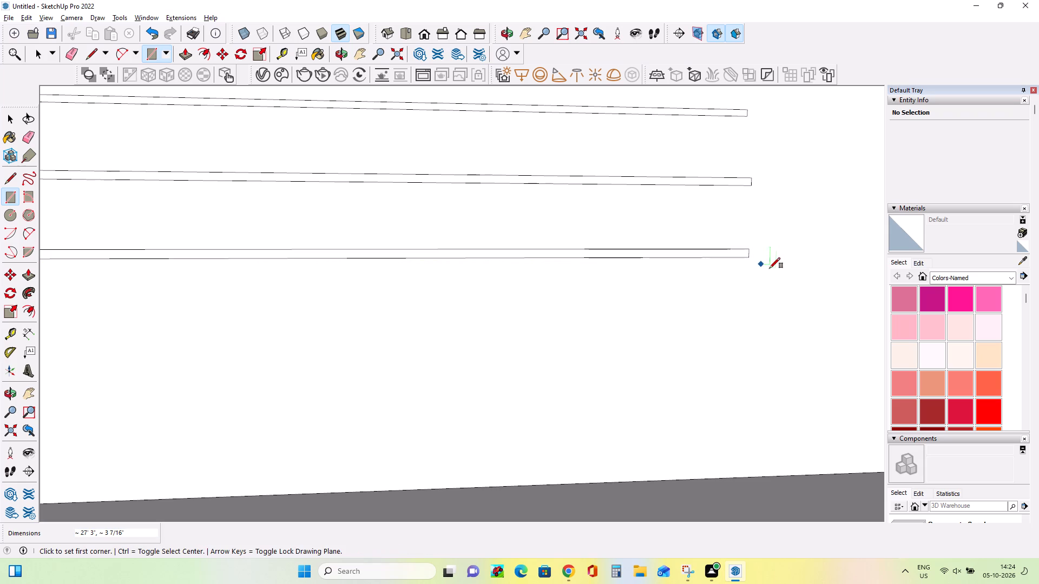
Draw a vertical line about 14' 10" long from the first strip's far upper corner down to the wall's base.
{"action": "scroll", "coordinate": [770, 268], "scroll_direction": "down", "scroll_amount": 13}
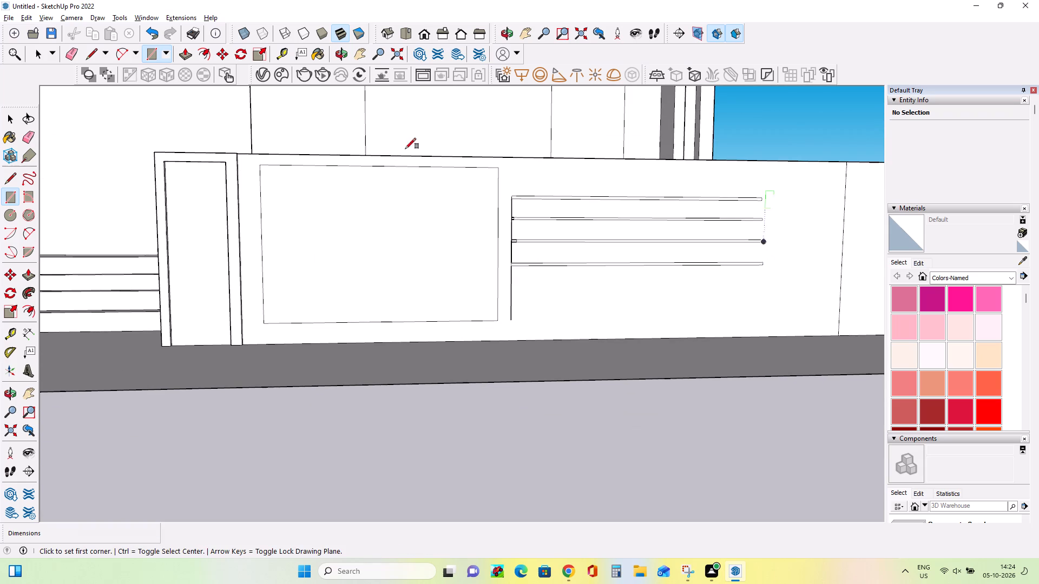
{"action": "left_click", "coordinate": [14, 176]}
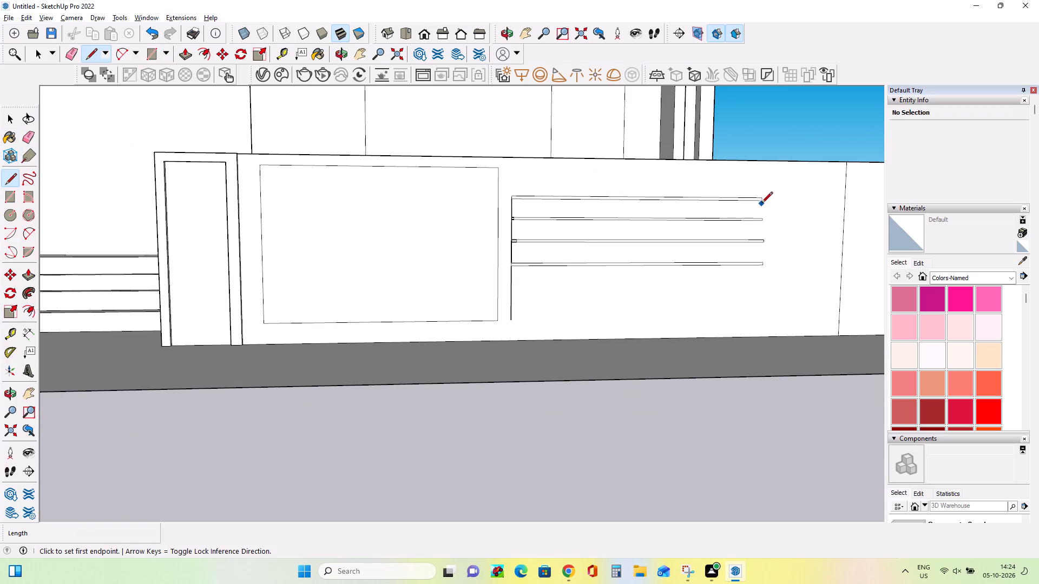
{"action": "left_click", "coordinate": [762, 196]}
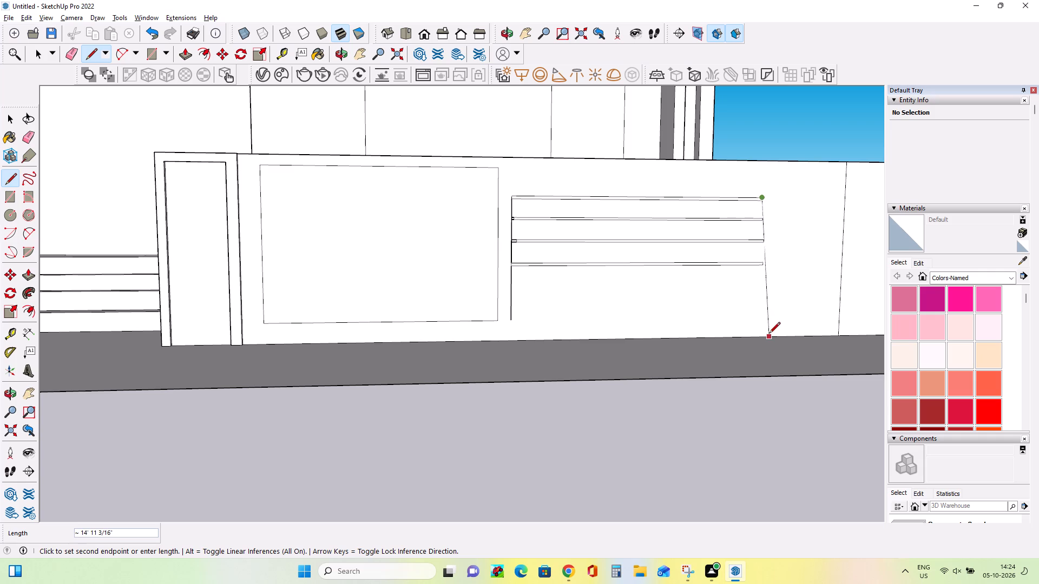
{"action": "left_click", "coordinate": [765, 339]}
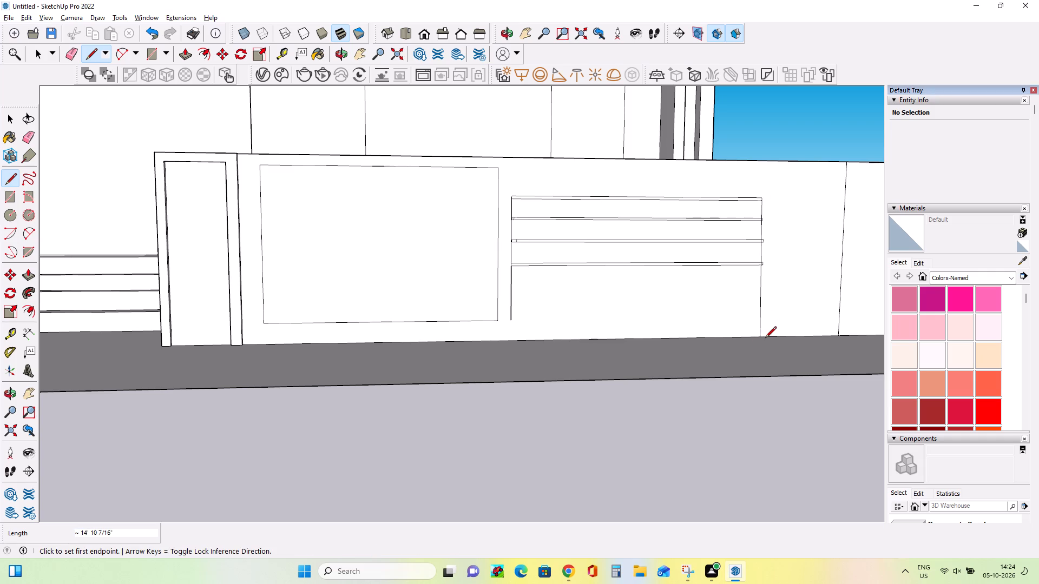
Draw a fifth thin strip about 27' 1" by 2 3/4" below the fourth, spanning between the two vertical lines.
{"action": "scroll", "coordinate": [766, 330], "scroll_direction": "up", "scroll_amount": 6}
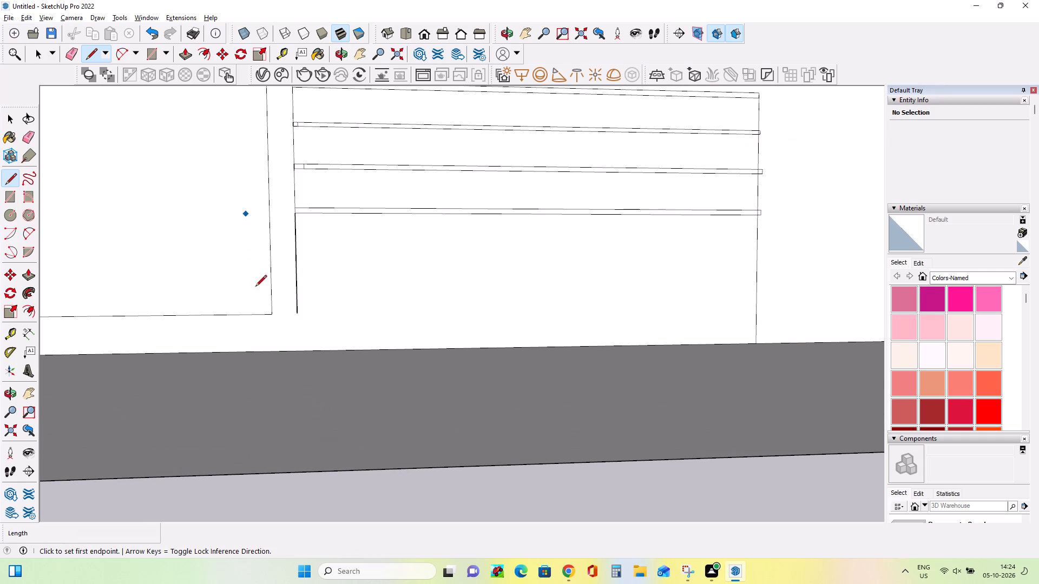
{"action": "left_click", "coordinate": [6, 200]}
{"action": "left_click", "coordinate": [297, 254]}
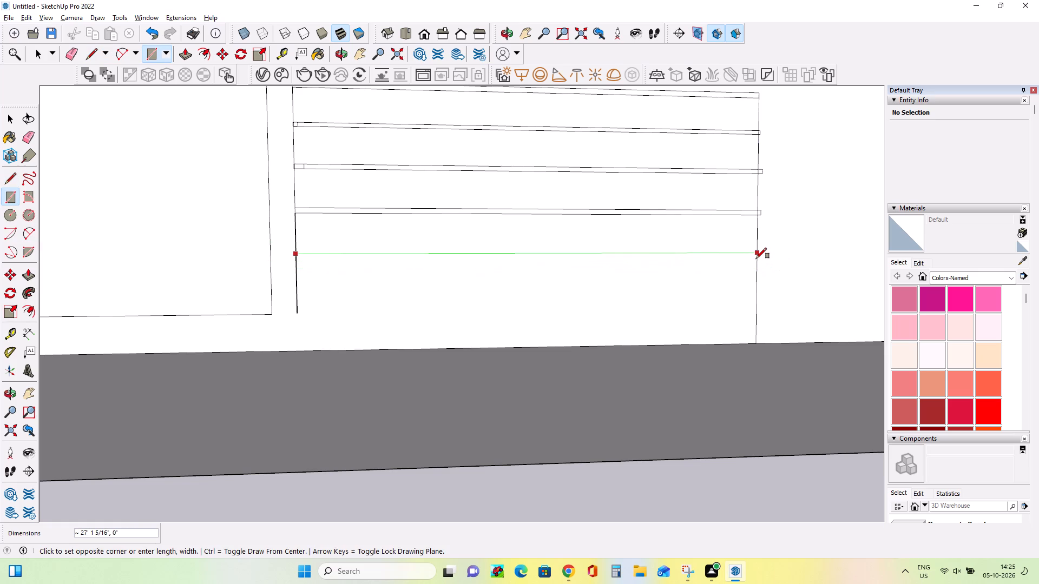
{"action": "scroll", "coordinate": [757, 259], "scroll_direction": "up", "scroll_amount": 8}
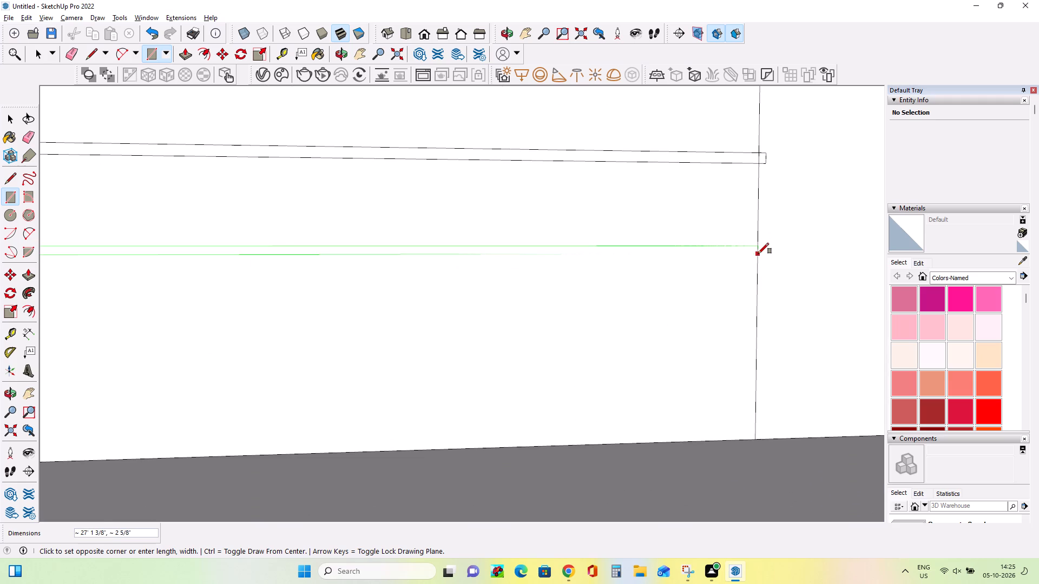
{"action": "left_click", "coordinate": [757, 254]}
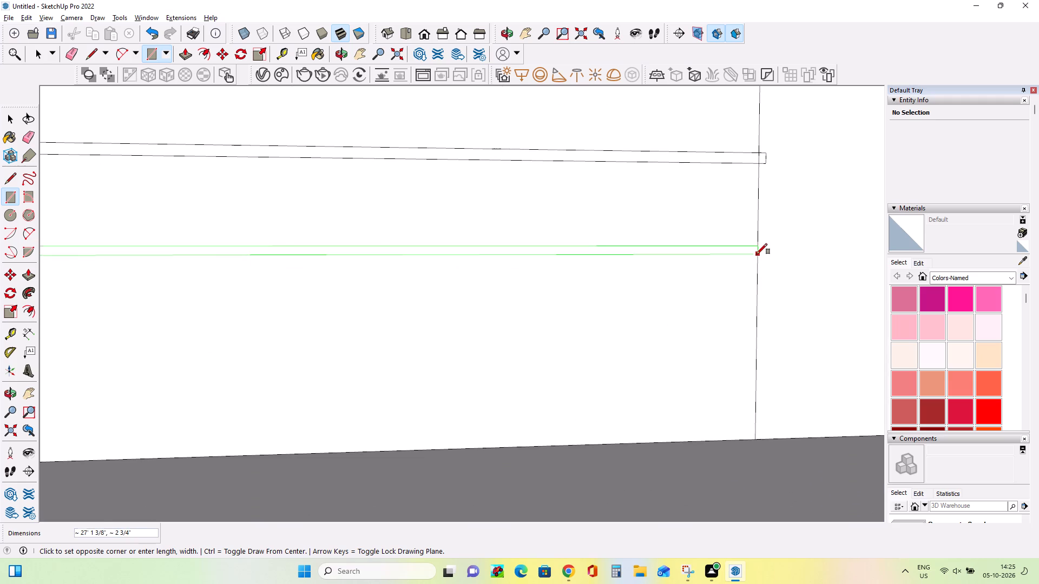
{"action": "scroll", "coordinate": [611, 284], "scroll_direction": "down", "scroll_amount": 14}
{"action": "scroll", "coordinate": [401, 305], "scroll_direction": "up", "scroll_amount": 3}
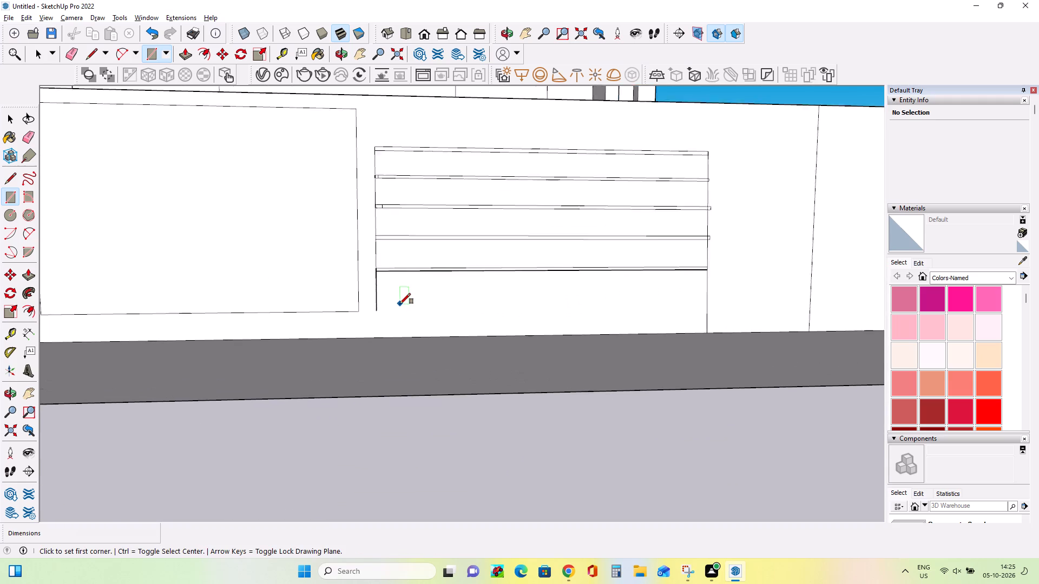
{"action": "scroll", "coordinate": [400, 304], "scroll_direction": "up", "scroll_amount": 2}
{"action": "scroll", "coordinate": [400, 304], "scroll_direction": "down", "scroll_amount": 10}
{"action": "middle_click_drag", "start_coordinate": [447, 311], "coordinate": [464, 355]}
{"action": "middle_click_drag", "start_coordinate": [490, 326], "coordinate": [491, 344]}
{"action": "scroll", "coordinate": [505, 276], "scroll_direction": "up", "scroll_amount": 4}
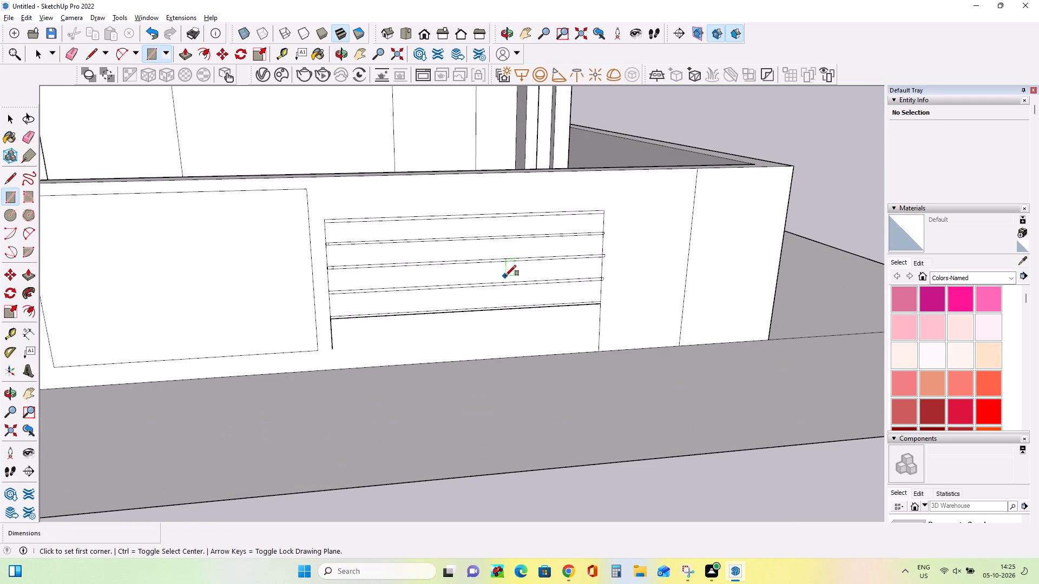
Examine the compound wall's groove pattern in the reference image and compare it with the modelled wall strips.
{"action": "scroll", "coordinate": [307, 323], "scroll_direction": "down", "scroll_amount": 5}
{"action": "scroll", "coordinate": [340, 355], "scroll_direction": "down", "scroll_amount": 10}
{"action": "scroll", "coordinate": [101, 355], "scroll_direction": "down", "scroll_amount": 6}
{"action": "scroll", "coordinate": [236, 350], "scroll_direction": "down", "scroll_amount": 5}
{"action": "left_click", "coordinate": [31, 399]}
{"action": "left_click_drag", "start_coordinate": [104, 368], "coordinate": [252, 385]}
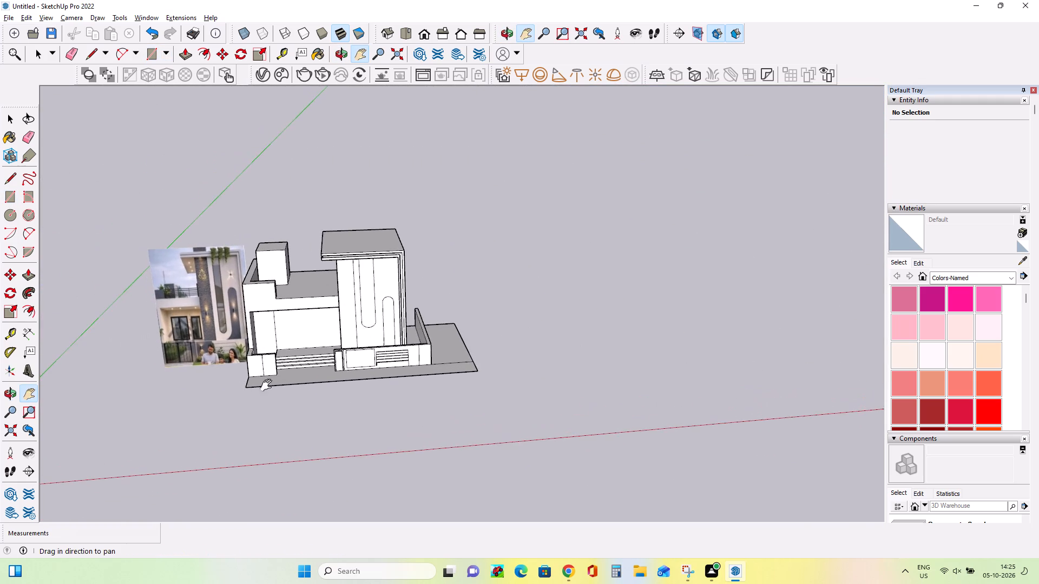
{"action": "scroll", "coordinate": [297, 389], "scroll_direction": "up", "scroll_amount": 11}
{"action": "middle_click_drag", "start_coordinate": [301, 401], "coordinate": [364, 362]}
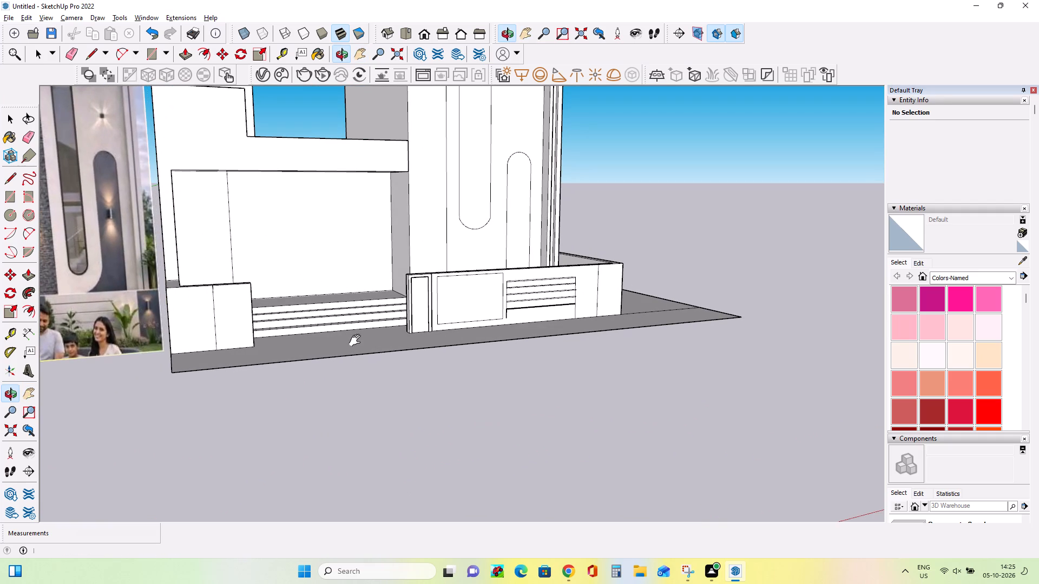
{"action": "scroll", "coordinate": [506, 304], "scroll_direction": "up", "scroll_amount": 3}
{"action": "scroll", "coordinate": [555, 327], "scroll_direction": "down", "scroll_amount": 4}
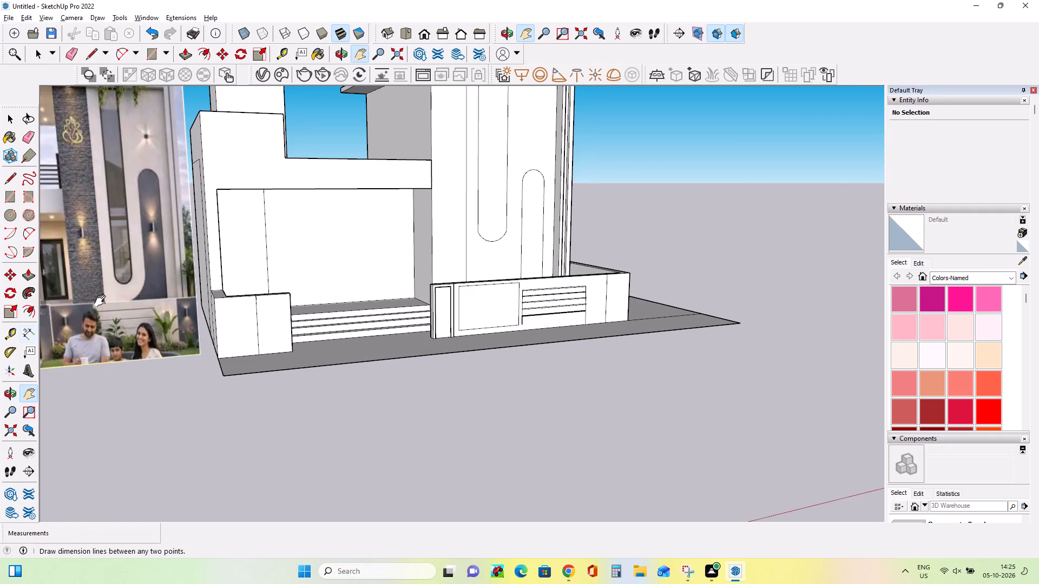
{"action": "scroll", "coordinate": [102, 301], "scroll_direction": "up", "scroll_amount": 14}
{"action": "scroll", "coordinate": [173, 342], "scroll_direction": "down", "scroll_amount": 4}
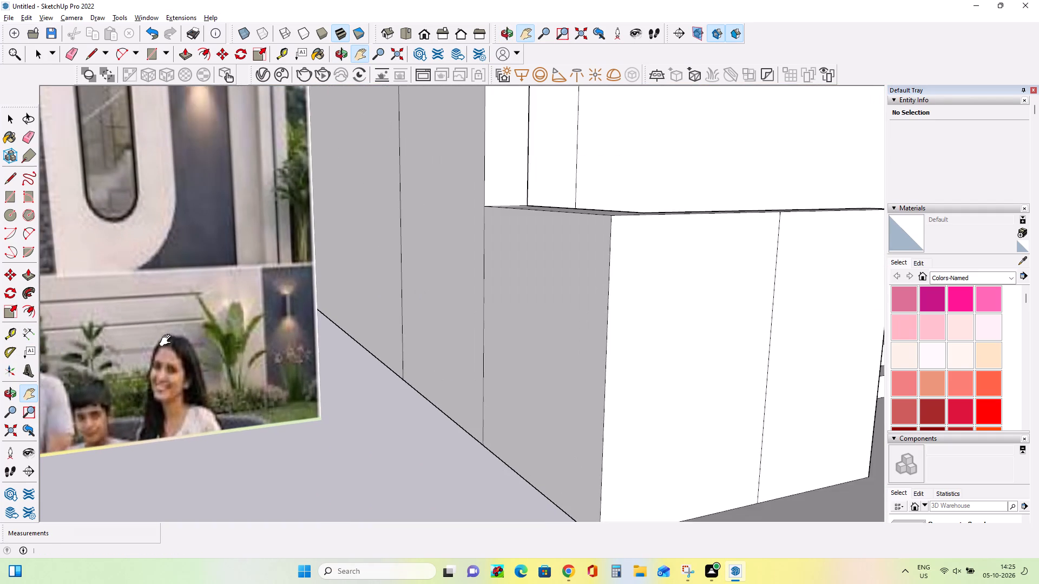
{"action": "scroll", "coordinate": [168, 341], "scroll_direction": "down", "scroll_amount": 11}
{"action": "middle_click_drag", "start_coordinate": [260, 376], "coordinate": [213, 390]}
{"action": "scroll", "coordinate": [480, 351], "scroll_direction": "up", "scroll_amount": 2}
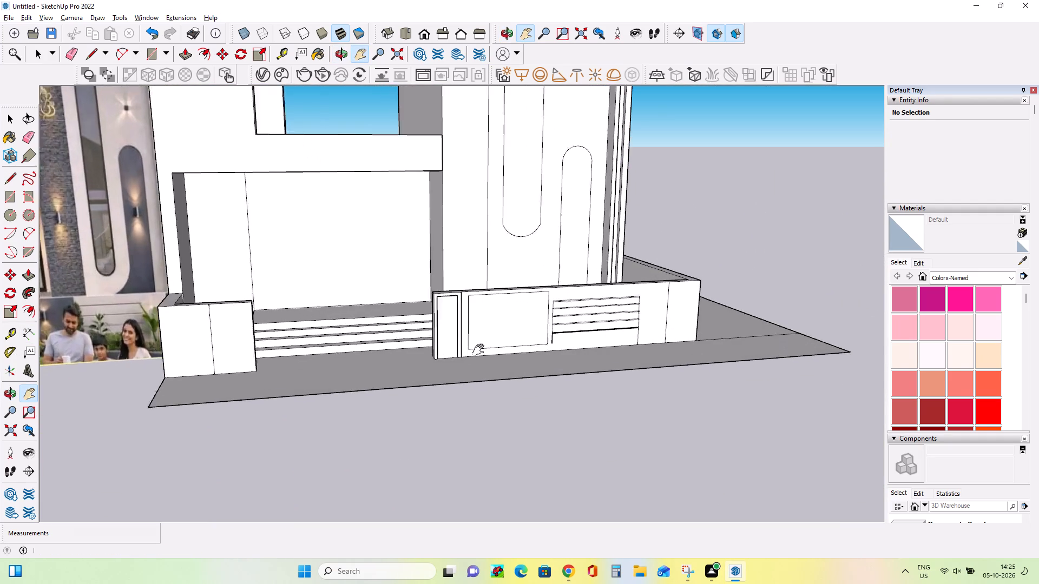
{"action": "scroll", "coordinate": [481, 350], "scroll_direction": "up", "scroll_amount": 2}
{"action": "middle_click_drag", "start_coordinate": [623, 339], "coordinate": [511, 342]}
{"action": "scroll", "coordinate": [618, 339], "scroll_direction": "up", "scroll_amount": 2}
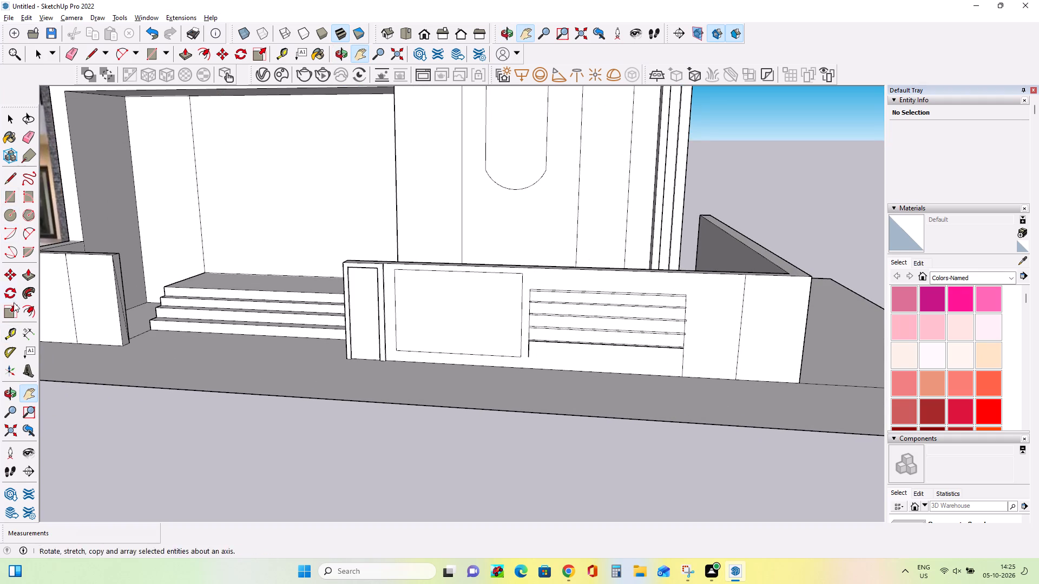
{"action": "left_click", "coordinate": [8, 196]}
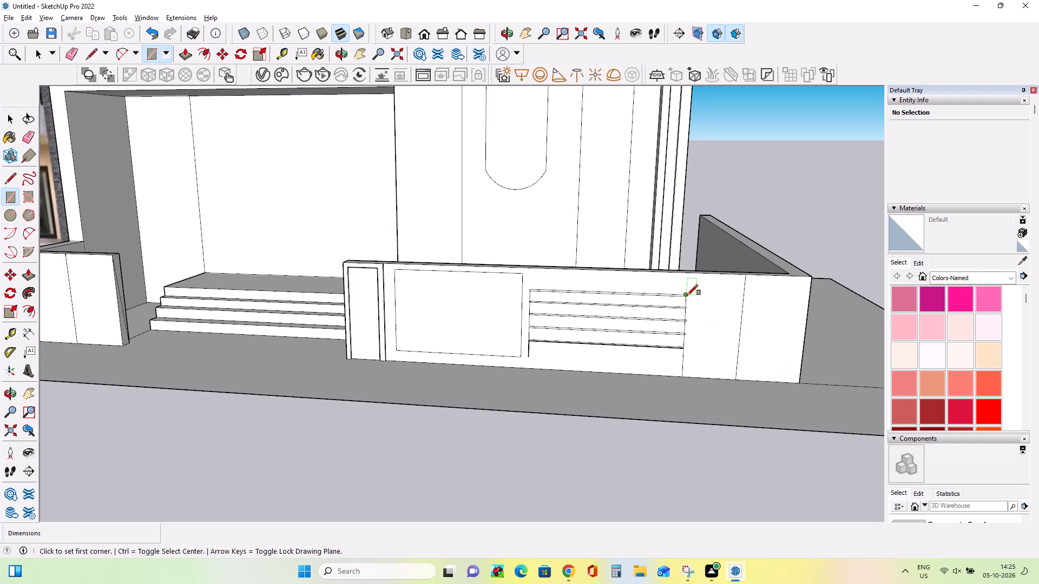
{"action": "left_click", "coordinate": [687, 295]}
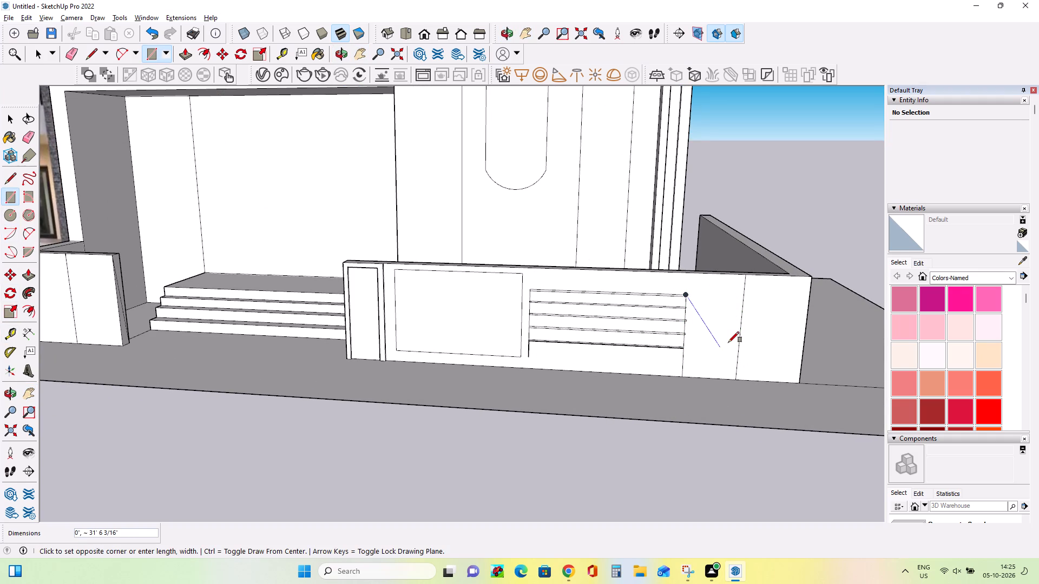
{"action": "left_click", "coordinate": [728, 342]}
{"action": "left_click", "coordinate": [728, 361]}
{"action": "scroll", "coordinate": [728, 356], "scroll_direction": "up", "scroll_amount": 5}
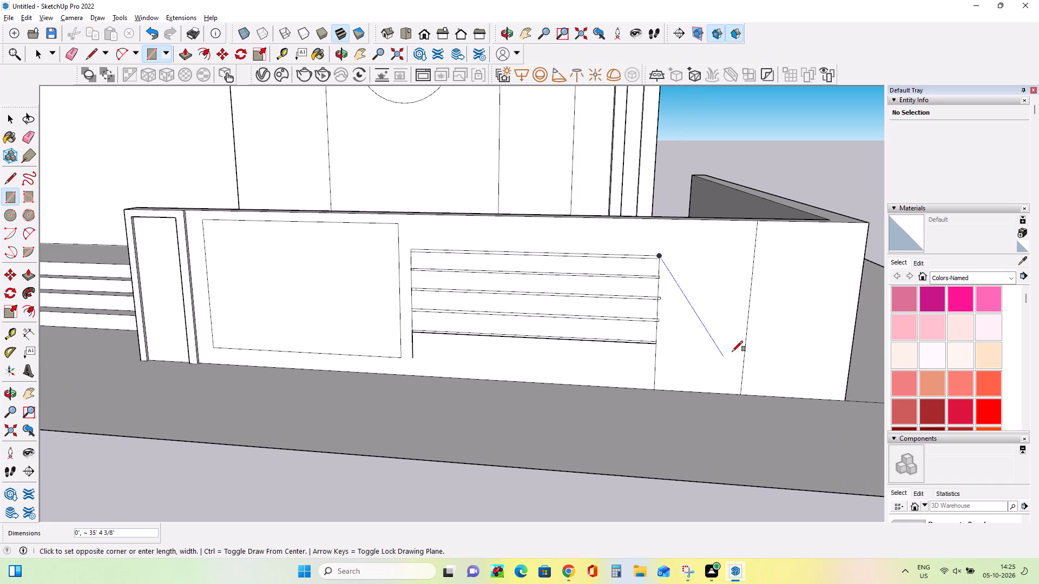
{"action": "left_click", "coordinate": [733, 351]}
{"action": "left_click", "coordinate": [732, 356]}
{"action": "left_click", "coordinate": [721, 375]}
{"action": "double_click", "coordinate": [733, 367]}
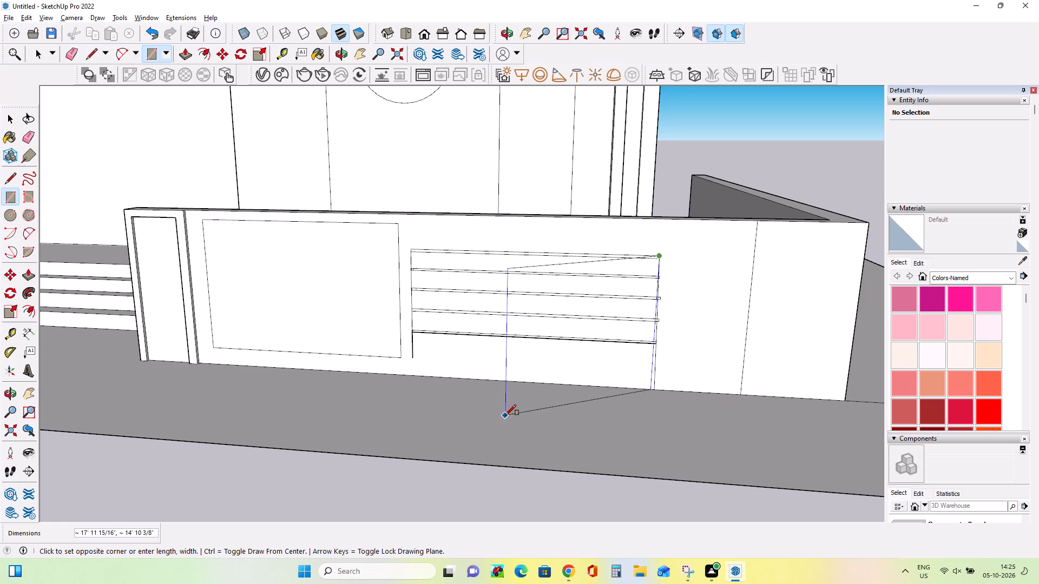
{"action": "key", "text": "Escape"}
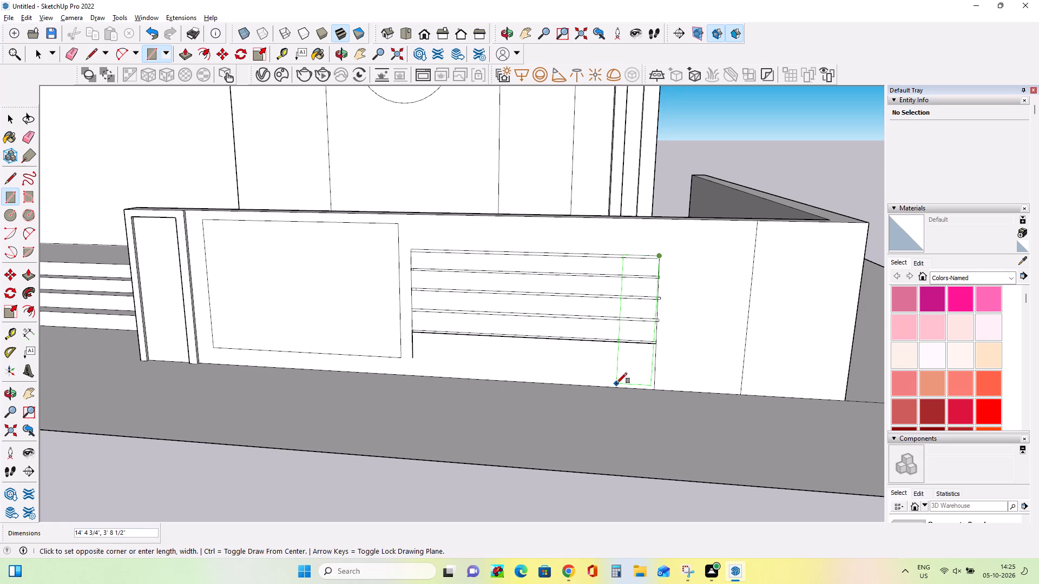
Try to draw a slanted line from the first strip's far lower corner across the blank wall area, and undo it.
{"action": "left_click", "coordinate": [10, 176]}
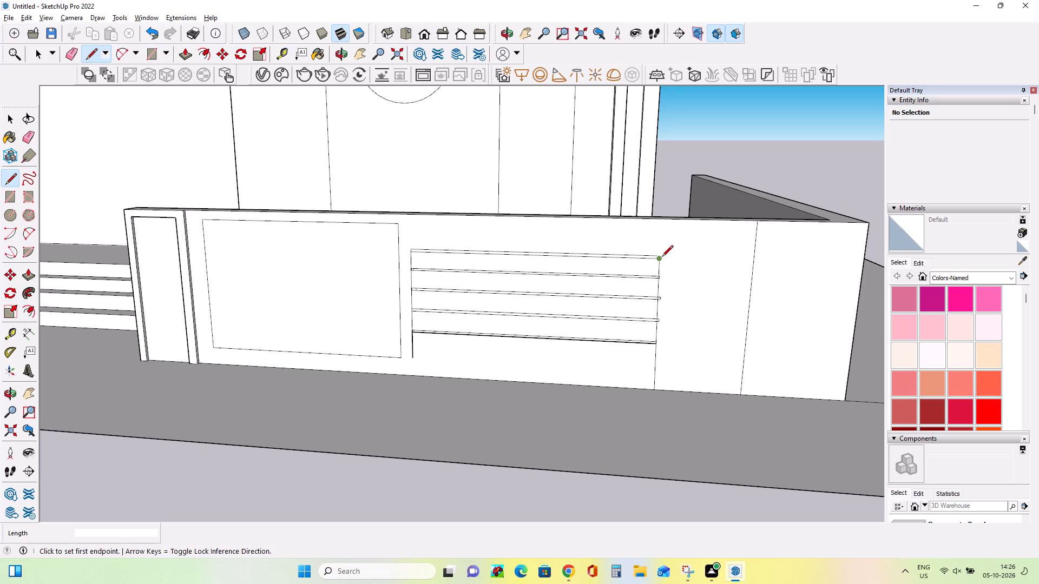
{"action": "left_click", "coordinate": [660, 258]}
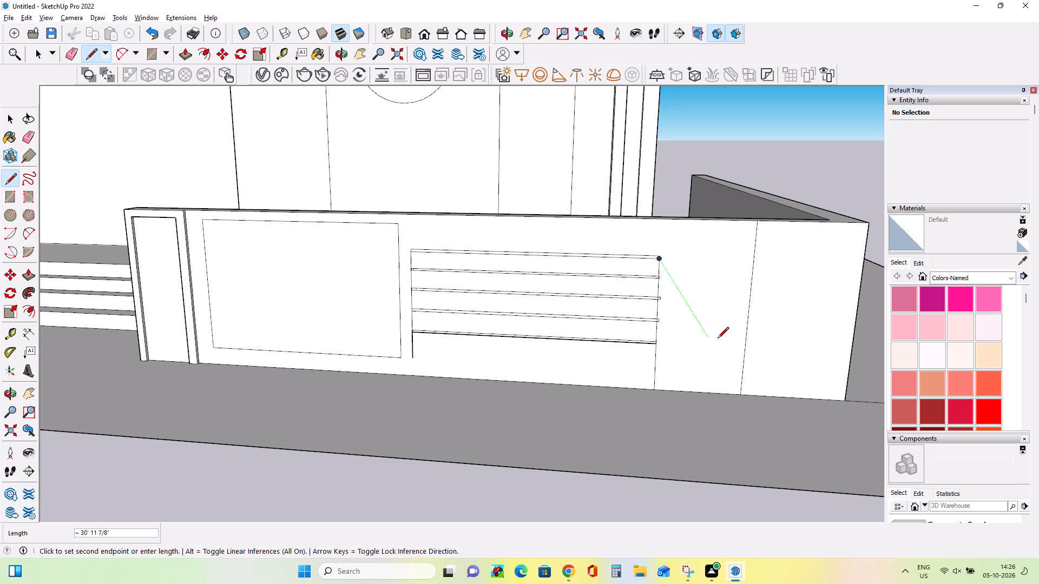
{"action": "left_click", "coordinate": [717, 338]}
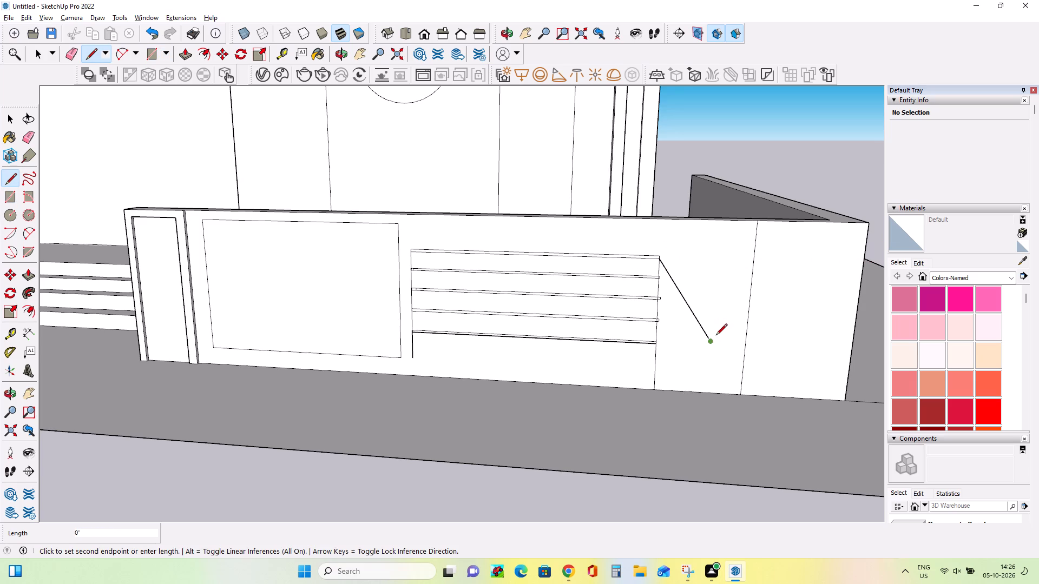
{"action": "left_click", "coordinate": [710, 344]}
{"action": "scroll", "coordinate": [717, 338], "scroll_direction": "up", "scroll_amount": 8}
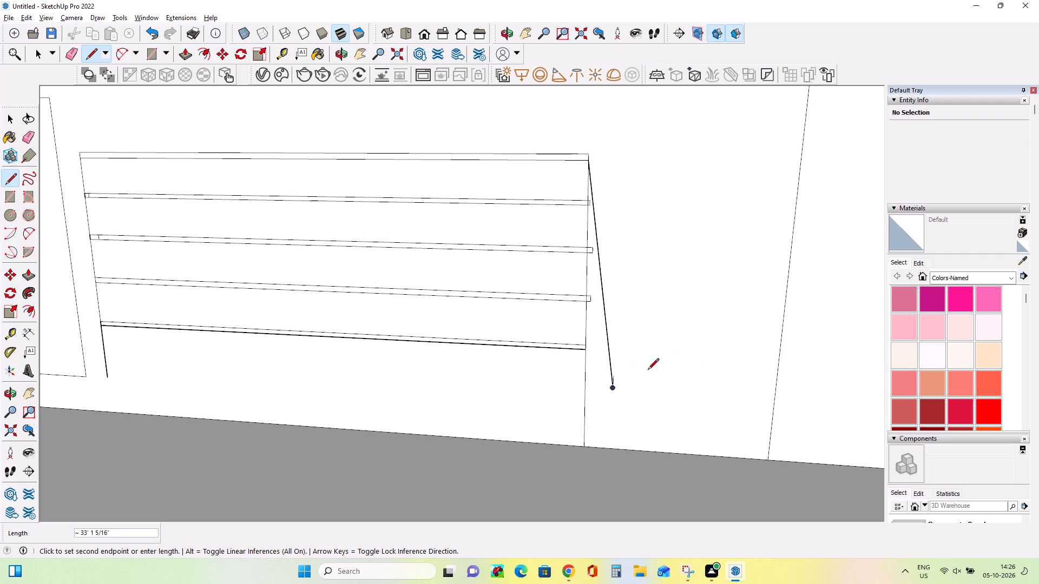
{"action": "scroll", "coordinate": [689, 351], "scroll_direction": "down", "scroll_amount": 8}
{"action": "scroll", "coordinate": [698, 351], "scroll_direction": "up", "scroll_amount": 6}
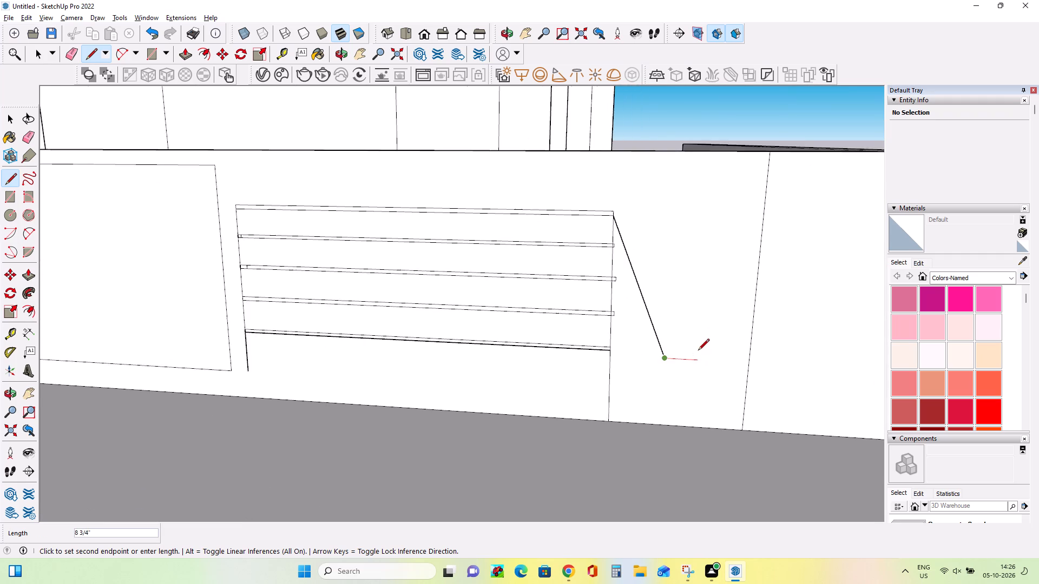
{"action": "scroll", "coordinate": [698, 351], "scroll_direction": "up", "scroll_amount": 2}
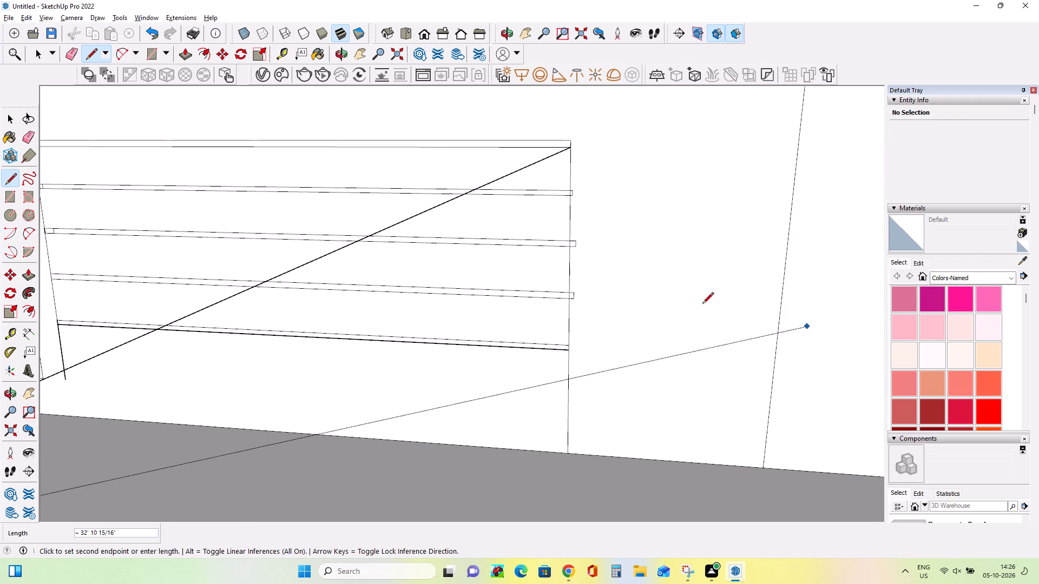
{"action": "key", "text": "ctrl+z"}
Draw a closed thin slanted strip about 11' 6" long descending from the first strip's far upper corner, about 3 1/2" across its upper end.
{"action": "scroll", "coordinate": [683, 298], "scroll_direction": "up", "scroll_amount": 1, "text": "ctrl"}
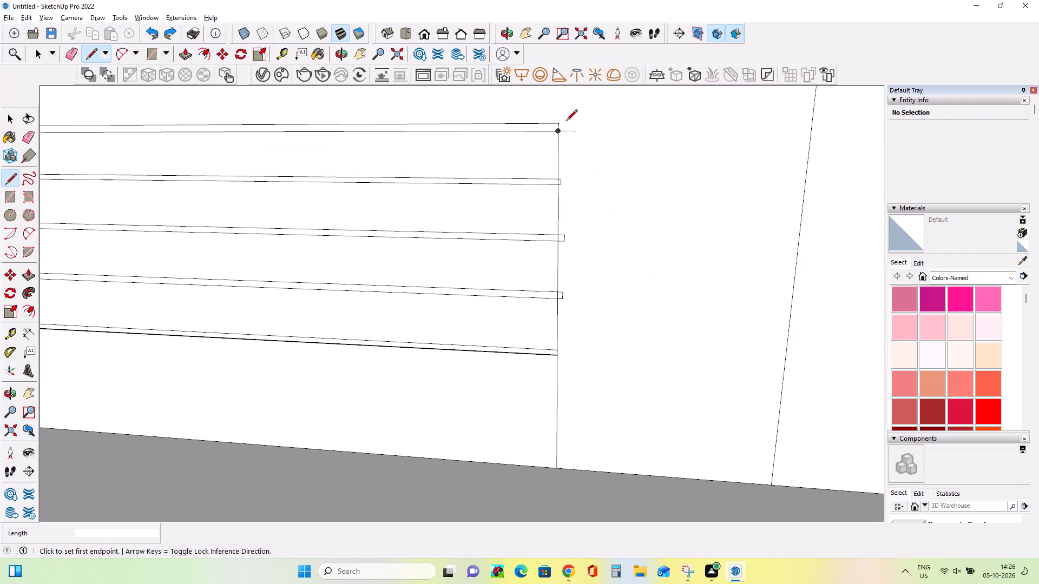
{"action": "left_click", "coordinate": [556, 126]}
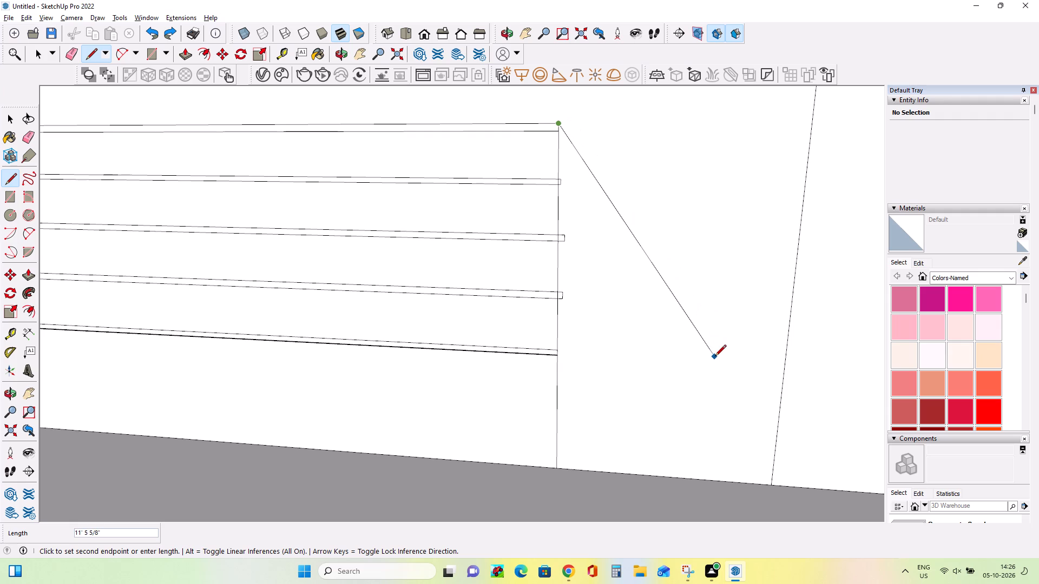
{"action": "left_click", "coordinate": [715, 357]}
{"action": "scroll", "coordinate": [720, 350], "scroll_direction": "up", "scroll_amount": 8}
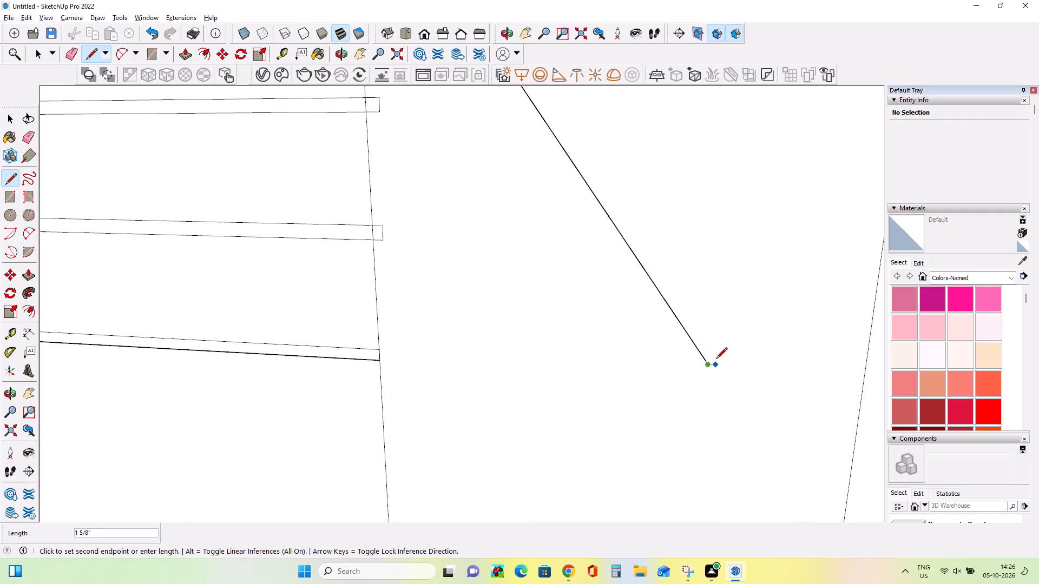
{"action": "left_click", "coordinate": [720, 354]}
{"action": "scroll", "coordinate": [634, 204], "scroll_direction": "down", "scroll_amount": 16}
{"action": "scroll", "coordinate": [619, 152], "scroll_direction": "down", "scroll_amount": 3}
{"action": "scroll", "coordinate": [610, 141], "scroll_direction": "up", "scroll_amount": 1}
{"action": "left_click", "coordinate": [588, 113]}
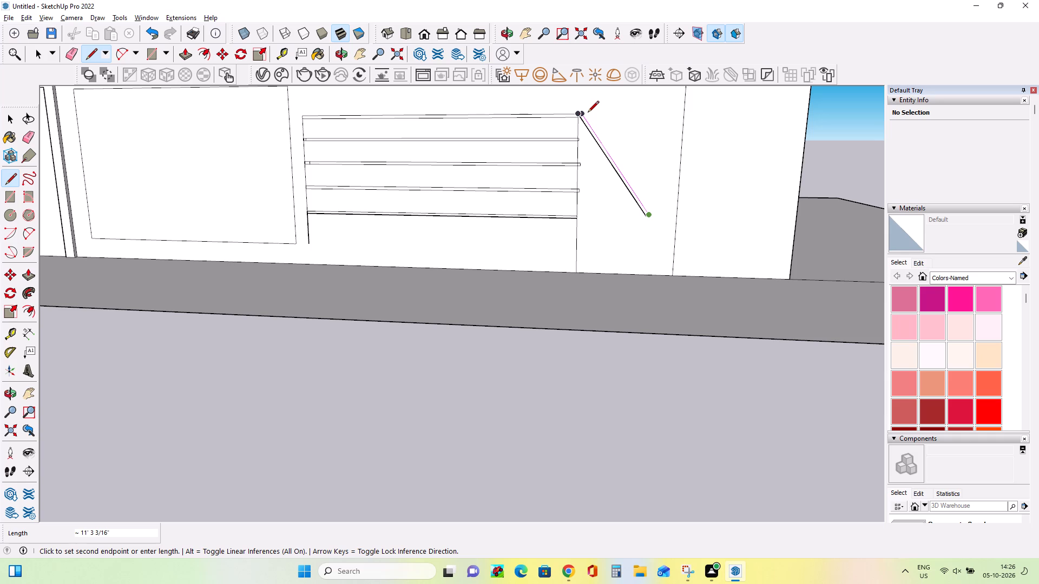
{"action": "scroll", "coordinate": [586, 112], "scroll_direction": "up", "scroll_amount": 13}
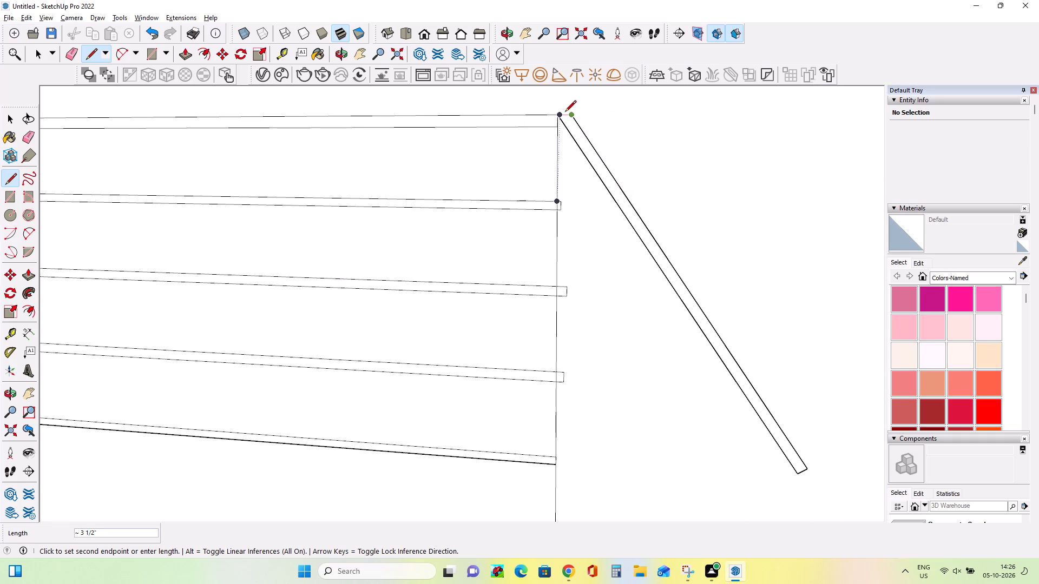
{"action": "left_click", "coordinate": [563, 113]}
Examine the wall grooves in the reference image again to compare where they bend diagonally with the modelled strip.
{"action": "scroll", "coordinate": [685, 192], "scroll_direction": "down", "scroll_amount": 7}
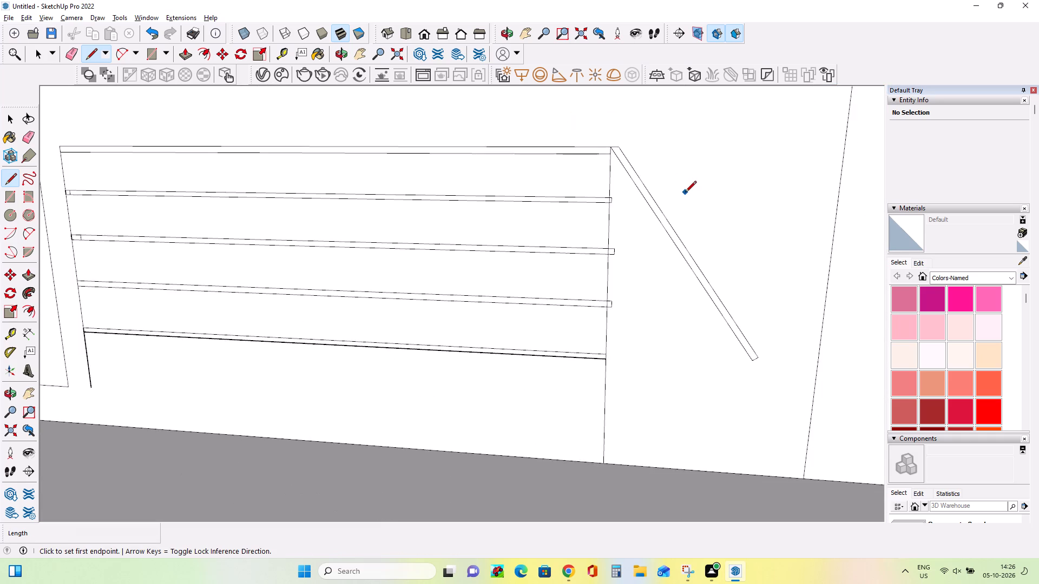
{"action": "scroll", "coordinate": [685, 193], "scroll_direction": "down", "scroll_amount": 18}
{"action": "scroll", "coordinate": [691, 212], "scroll_direction": "up", "scroll_amount": 1}
{"action": "scroll", "coordinate": [691, 212], "scroll_direction": "down", "scroll_amount": 6}
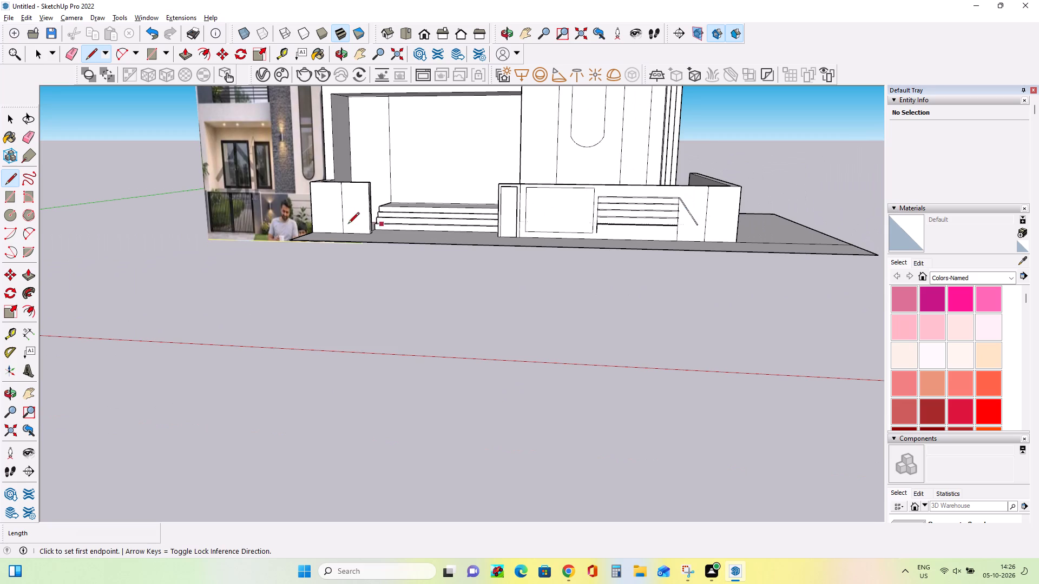
{"action": "middle_click_drag", "start_coordinate": [324, 221], "coordinate": [526, 228]}
{"action": "scroll", "coordinate": [211, 238], "scroll_direction": "up", "scroll_amount": 11}
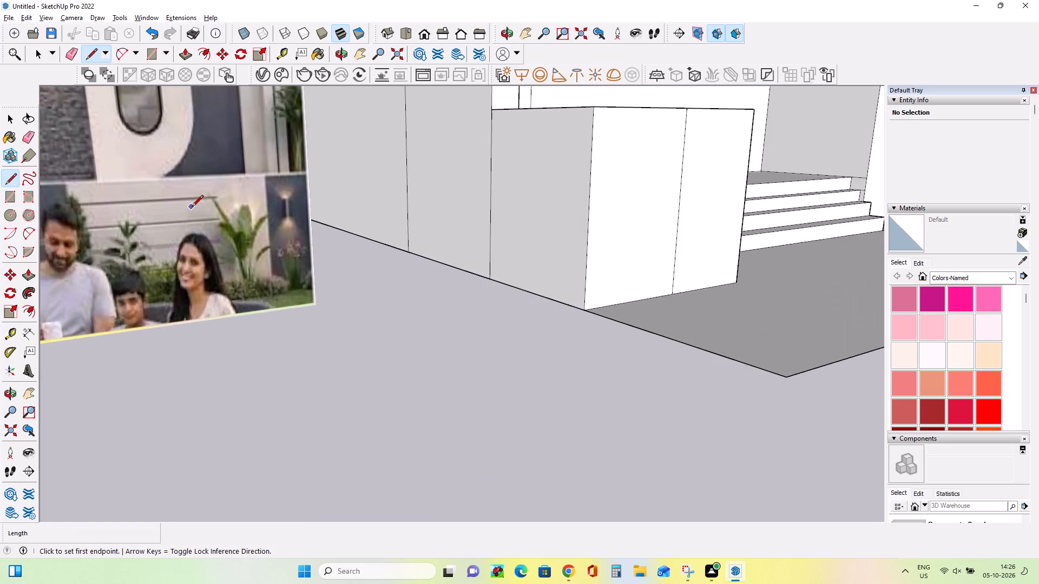
{"action": "scroll", "coordinate": [192, 207], "scroll_direction": "up", "scroll_amount": 3}
{"action": "scroll", "coordinate": [192, 207], "scroll_direction": "down", "scroll_amount": 19}
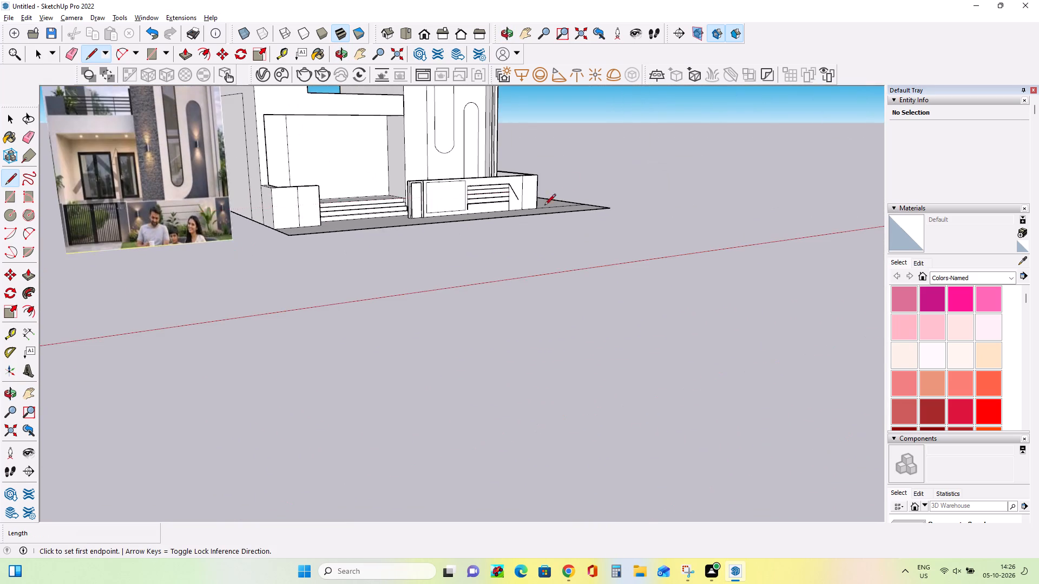
Draw a line about 8' long from the first strip's lower edge near its far end to the slanted strip's near edge.
{"action": "scroll", "coordinate": [527, 178], "scroll_direction": "up", "scroll_amount": 20}
{"action": "scroll", "coordinate": [527, 178], "scroll_direction": "up", "scroll_amount": 1}
{"action": "middle_click_drag", "start_coordinate": [525, 202], "coordinate": [504, 234]}
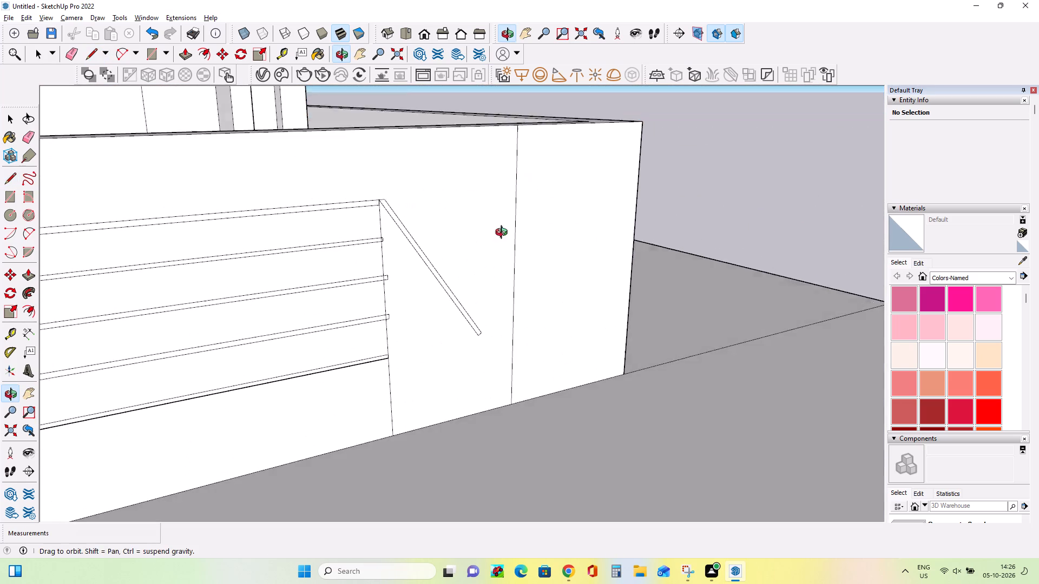
{"action": "middle_click_drag", "start_coordinate": [504, 234], "coordinate": [497, 245]}
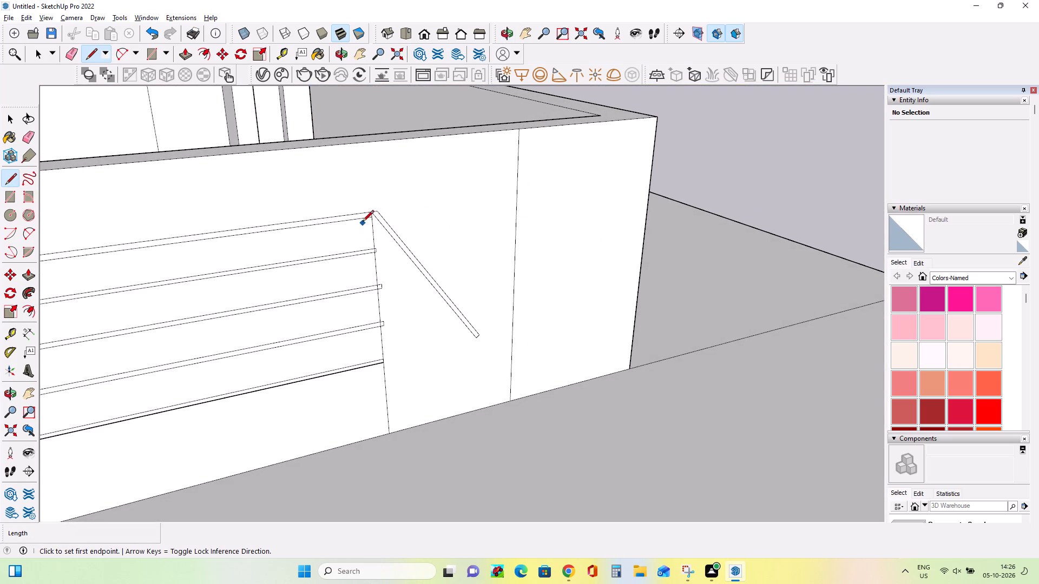
{"action": "left_click", "coordinate": [364, 221]}
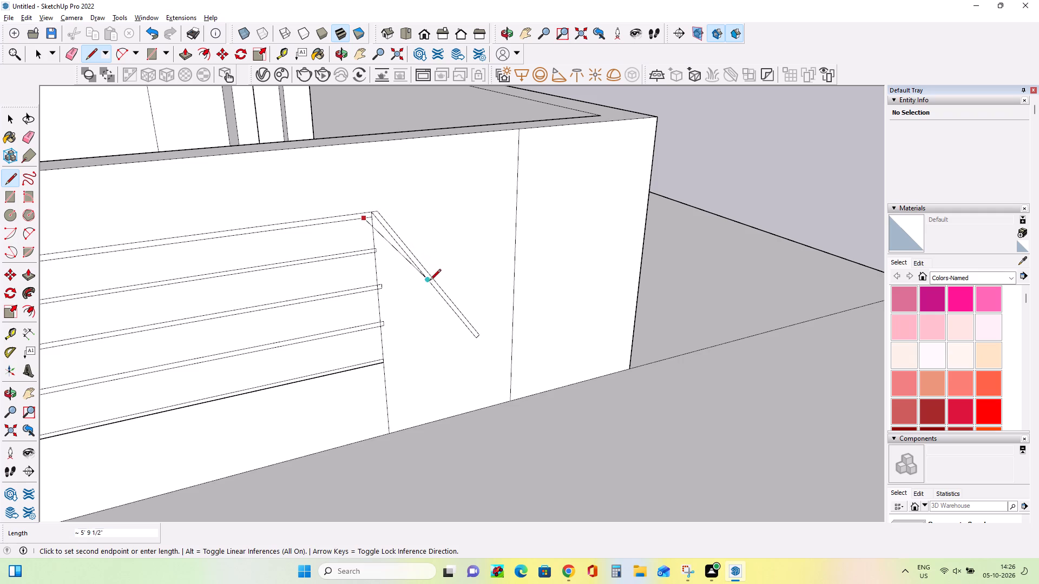
{"action": "left_click", "coordinate": [448, 303]}
{"action": "scroll", "coordinate": [441, 285], "scroll_direction": "up", "scroll_amount": 1}
{"action": "middle_click_drag", "start_coordinate": [441, 285], "coordinate": [404, 334]}
{"action": "middle_click_drag", "start_coordinate": [420, 285], "coordinate": [393, 259]}
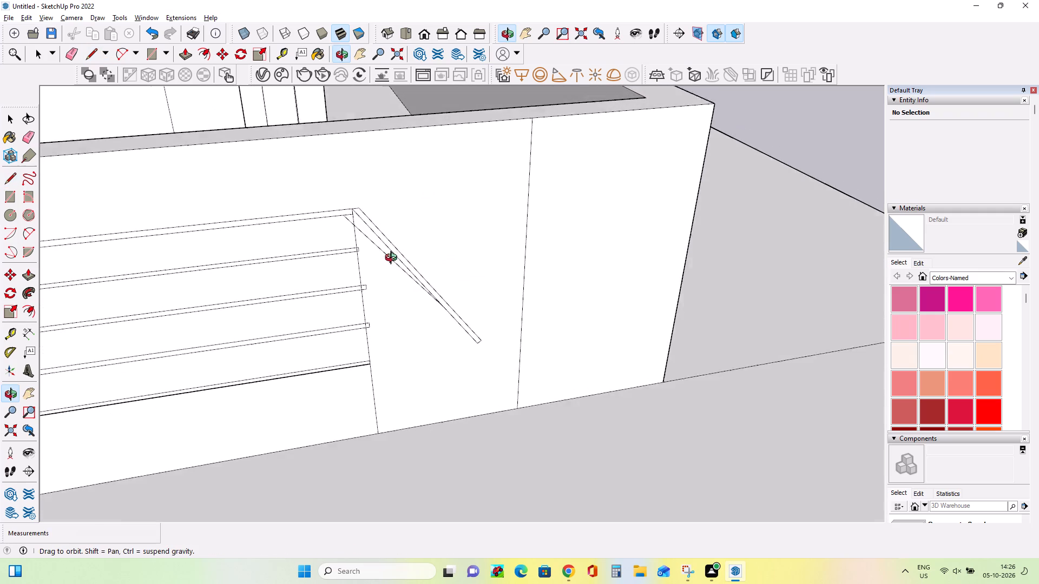
{"action": "middle_click_drag", "start_coordinate": [393, 259], "coordinate": [355, 242]}
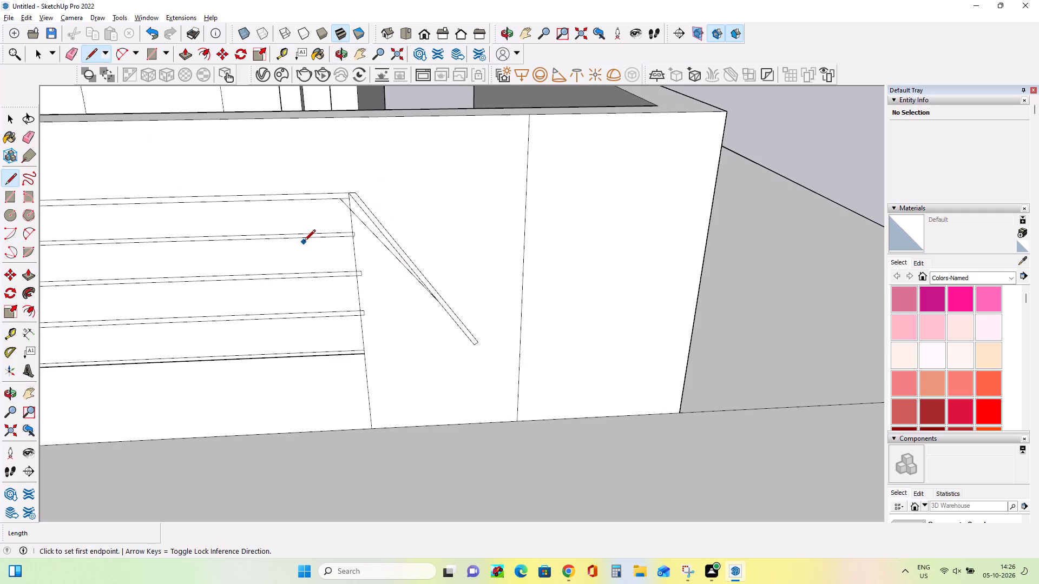
Undo the slanted strip and the extra line drawn beside it from the first groove strip's far end.
{"action": "key", "text": "ctrl+z"}
{"action": "key", "text": "ctrl+z"}
{"action": "key", "text": "ctrl+z"}
{"action": "key", "text": "ctrl+z"}
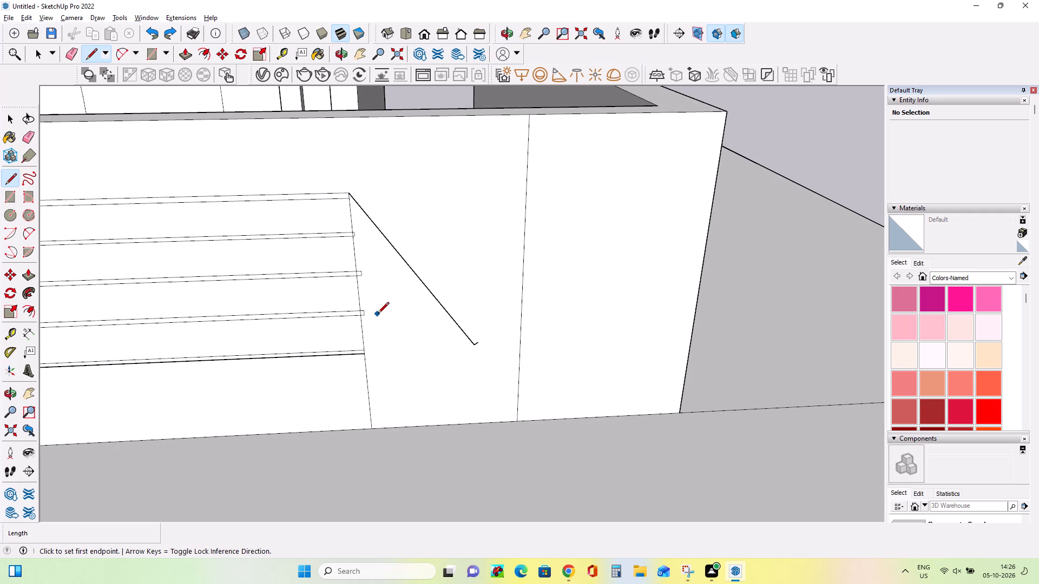
{"action": "key", "text": "ctrl+z"}
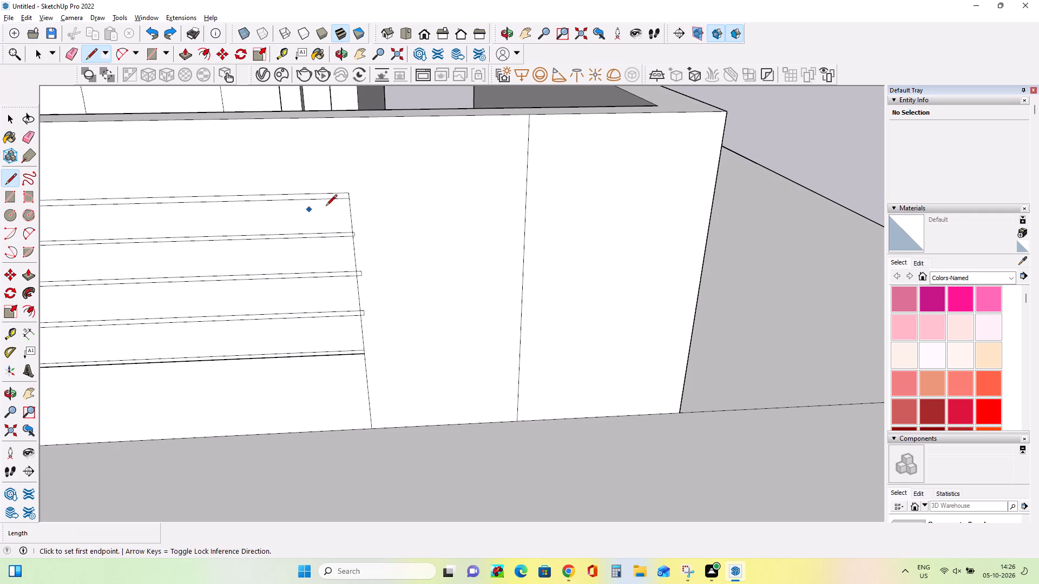
Draw a closed slanted strip about 9' 11" long, descending from the first strip's lower edge near its far end to its lower corner.
{"action": "scroll", "coordinate": [331, 206], "scroll_direction": "up", "scroll_amount": 5}
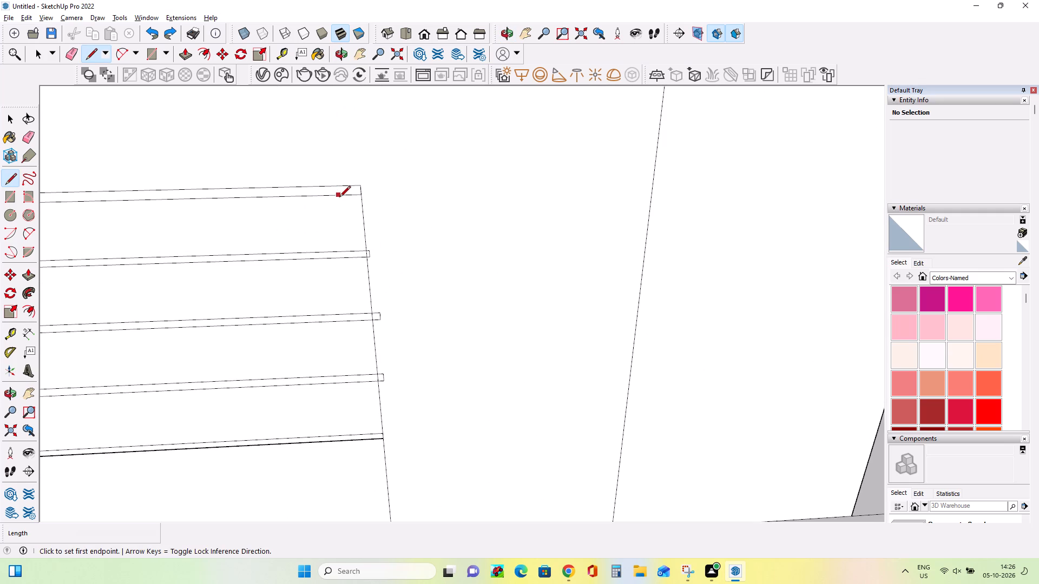
{"action": "left_click", "coordinate": [347, 196]}
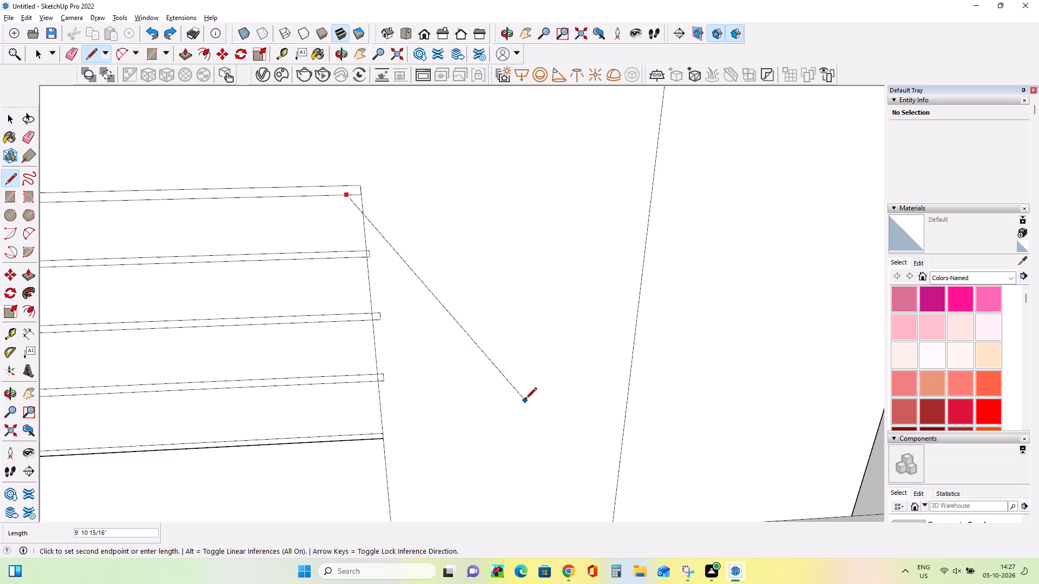
{"action": "left_click", "coordinate": [527, 400]}
{"action": "left_click", "coordinate": [534, 391]}
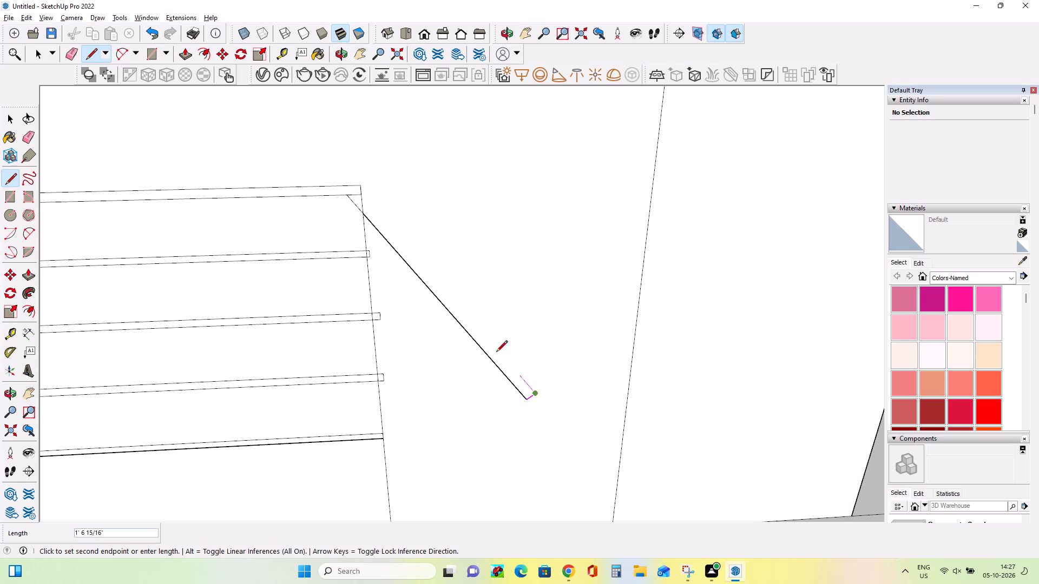
{"action": "left_click", "coordinate": [358, 194]}
{"action": "scroll", "coordinate": [523, 288], "scroll_direction": "down", "scroll_amount": 9}
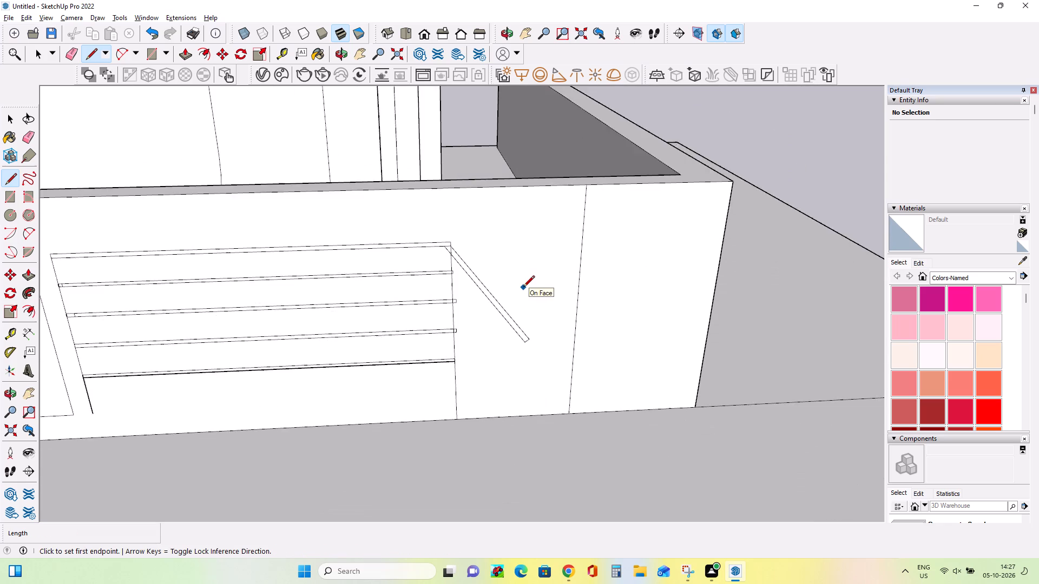
{"action": "scroll", "coordinate": [523, 288], "scroll_direction": "down", "scroll_amount": 16}
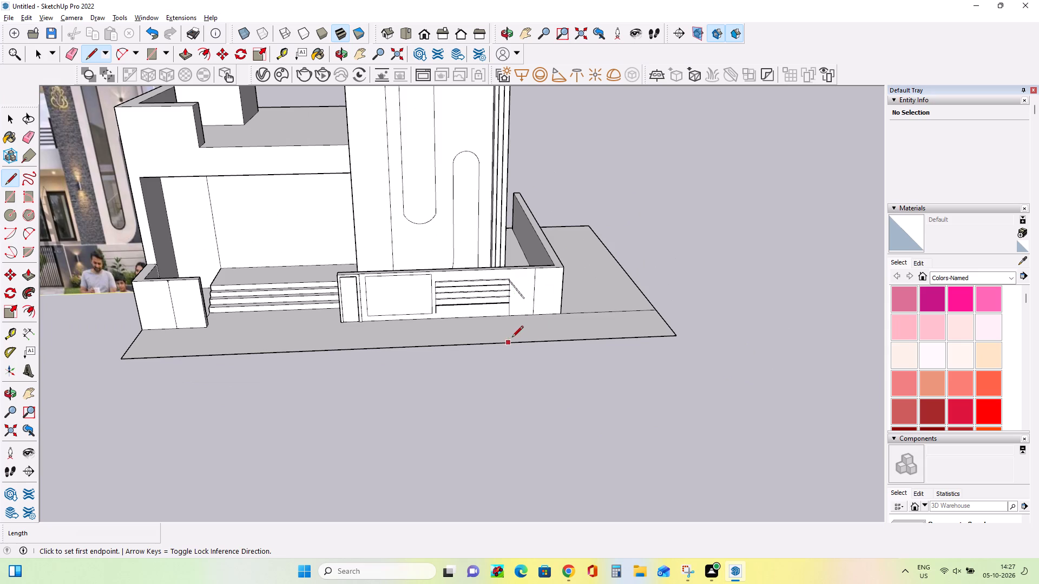
{"action": "scroll", "coordinate": [537, 320], "scroll_direction": "up", "scroll_amount": 5}
{"action": "scroll", "coordinate": [496, 283], "scroll_direction": "up", "scroll_amount": 10}
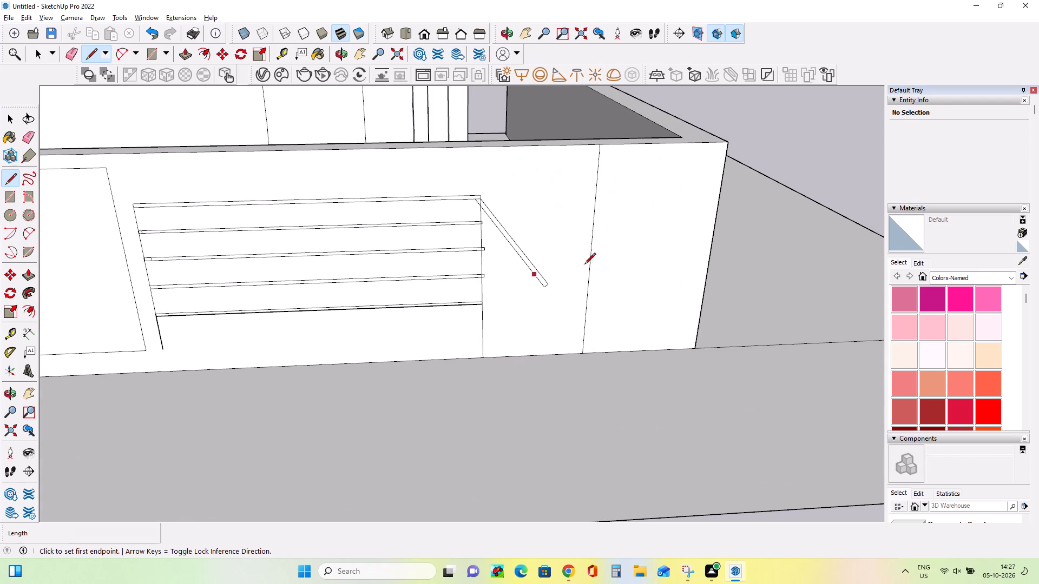
Erase the short end stubs of the third and second strips that project past the vertical line.
{"action": "left_click", "coordinate": [32, 132]}
{"action": "scroll", "coordinate": [489, 250], "scroll_direction": "up", "scroll_amount": 4}
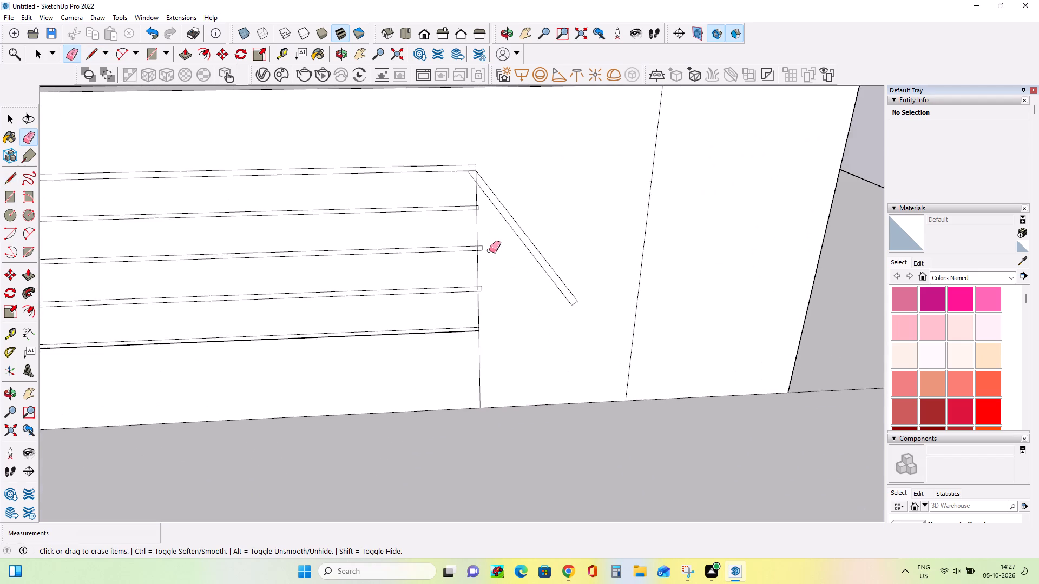
{"action": "scroll", "coordinate": [489, 250], "scroll_direction": "up", "scroll_amount": 4}
{"action": "left_click", "coordinate": [477, 245]}
{"action": "left_click", "coordinate": [477, 250]}
{"action": "left_click", "coordinate": [477, 243]}
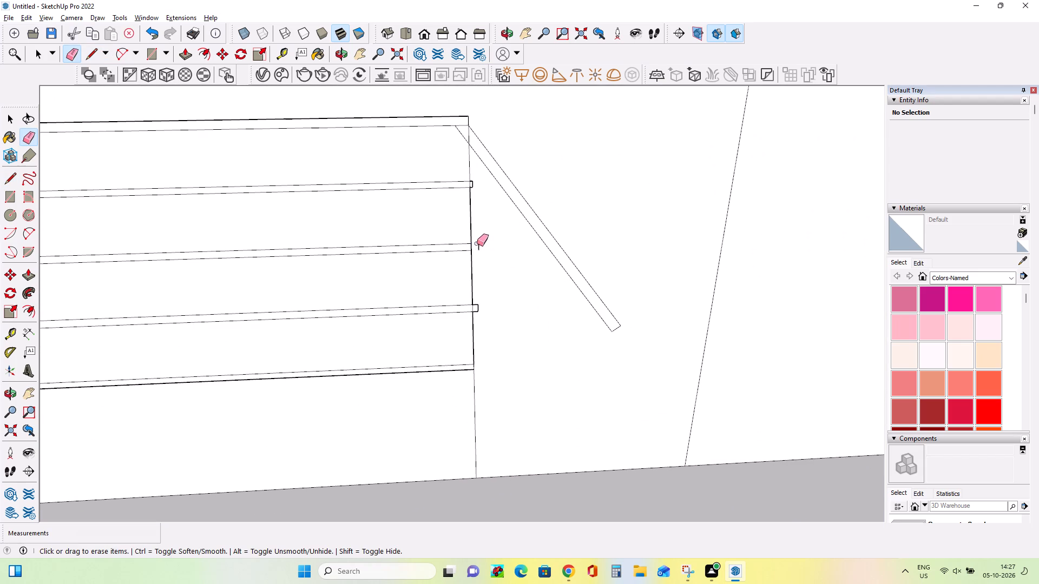
{"action": "left_click", "coordinate": [479, 245]}
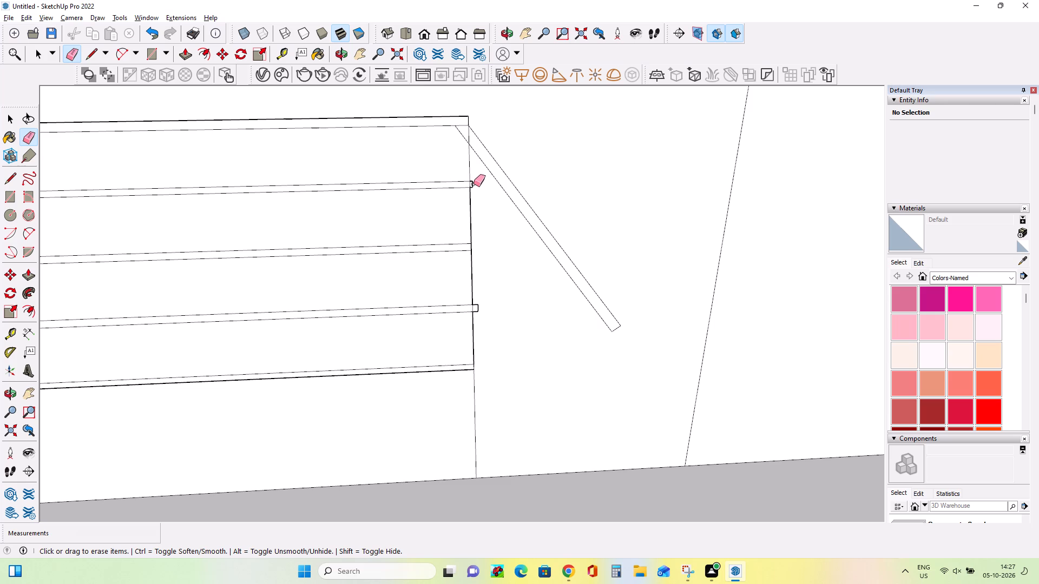
{"action": "left_click", "coordinate": [474, 184]}
{"action": "left_click", "coordinate": [474, 188]}
{"action": "left_click", "coordinate": [473, 182]}
Erase the vertical line segments between the first and fourth strips, including the piece crossing the slanted strip.
{"action": "left_click", "coordinate": [470, 171]}
{"action": "left_click", "coordinate": [470, 133]}
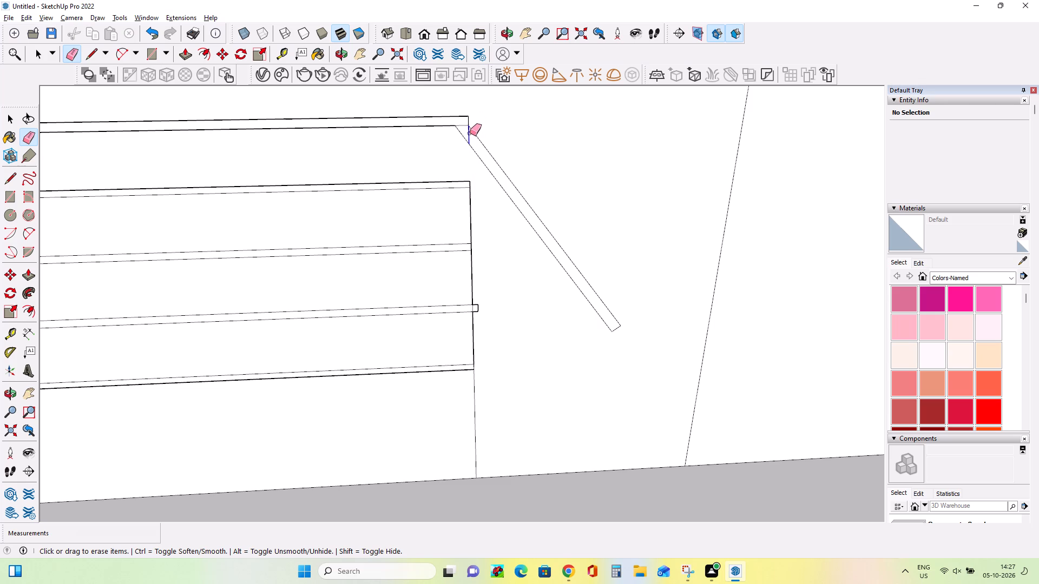
{"action": "left_click", "coordinate": [471, 218]}
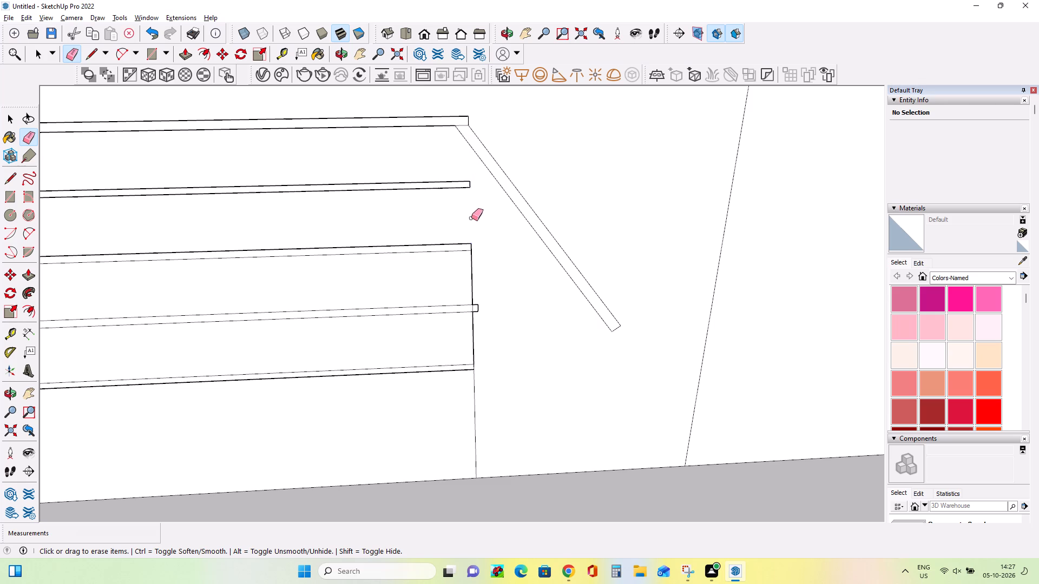
{"action": "left_click", "coordinate": [473, 275]}
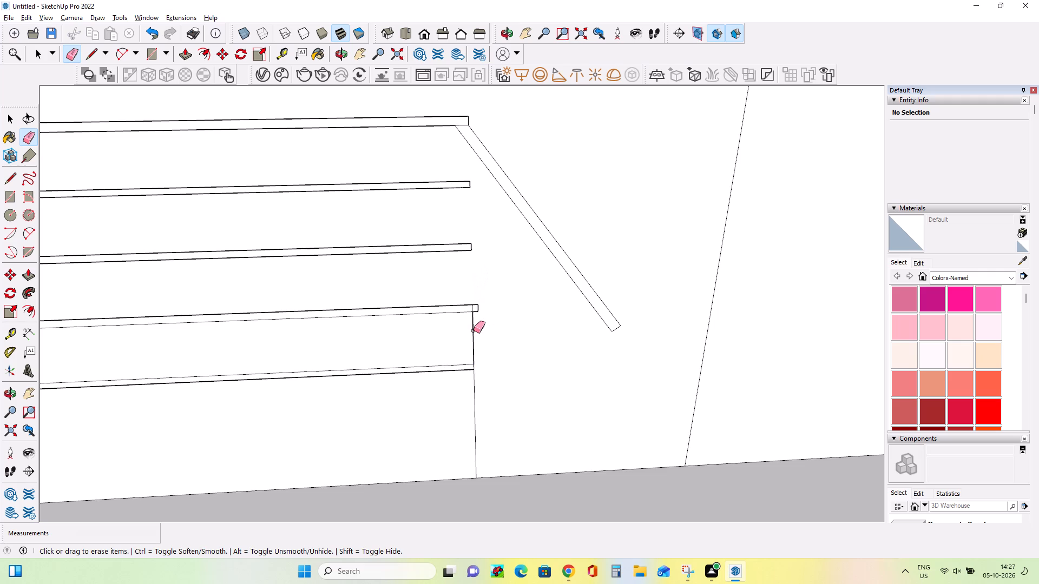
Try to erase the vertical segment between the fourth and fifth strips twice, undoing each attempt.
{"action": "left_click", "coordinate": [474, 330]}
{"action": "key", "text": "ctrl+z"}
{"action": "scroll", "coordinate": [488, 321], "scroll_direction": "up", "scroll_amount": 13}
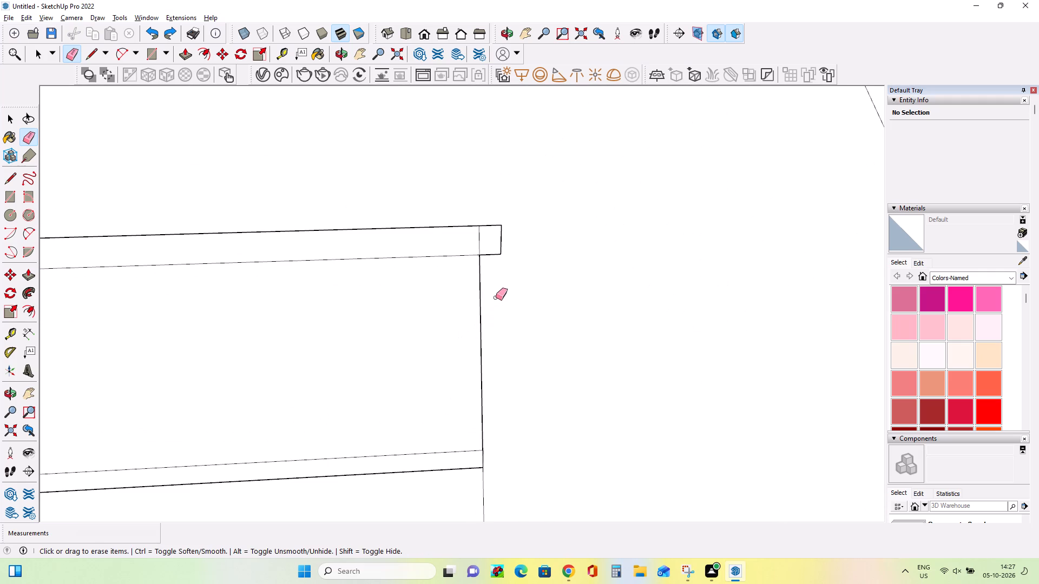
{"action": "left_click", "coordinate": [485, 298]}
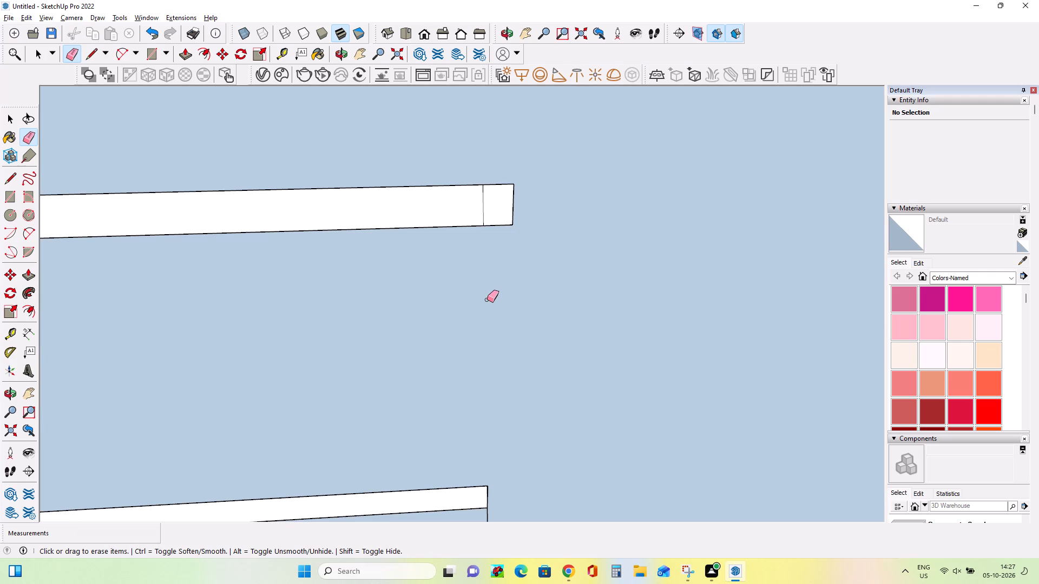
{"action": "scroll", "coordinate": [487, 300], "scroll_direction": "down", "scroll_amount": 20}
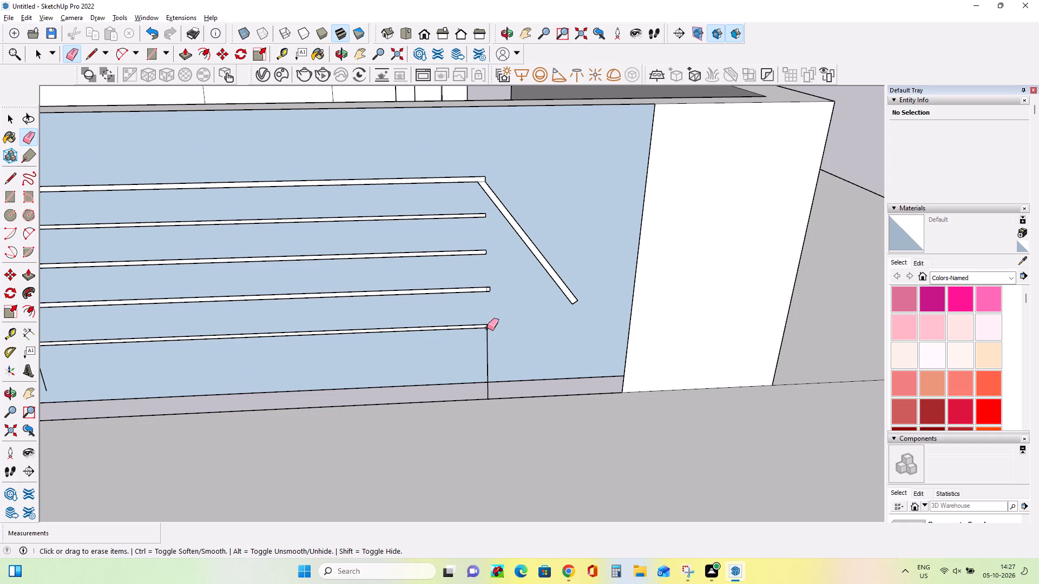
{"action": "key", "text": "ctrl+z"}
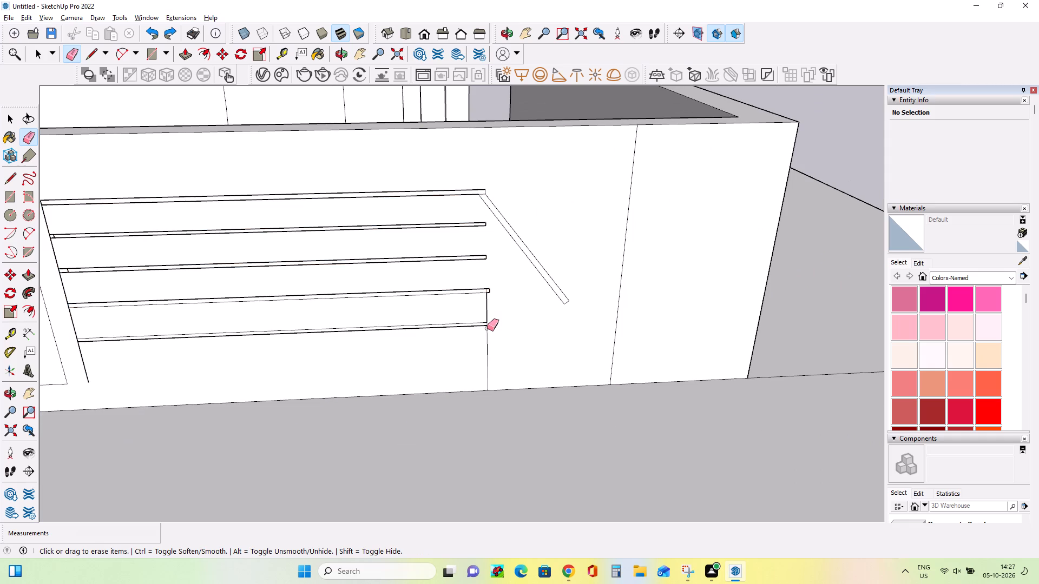
Draw a small rectangle about 3 7/16" by 2 7/16" over the fourth strip's projecting end stub.
{"action": "scroll", "coordinate": [508, 280], "scroll_direction": "up", "scroll_amount": 14}
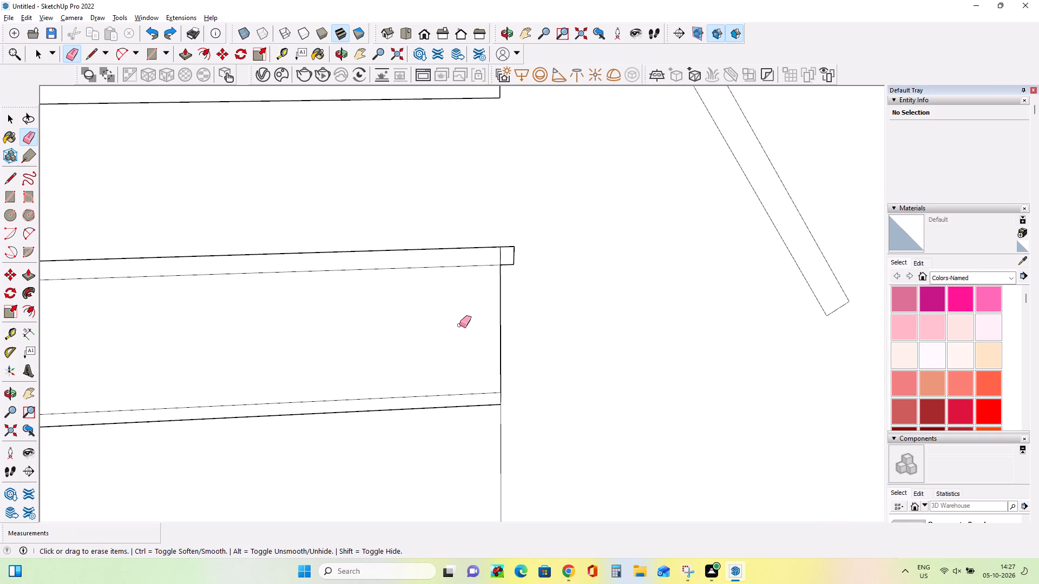
{"action": "left_click", "coordinate": [13, 190]}
{"action": "scroll", "coordinate": [556, 296], "scroll_direction": "up", "scroll_amount": 1}
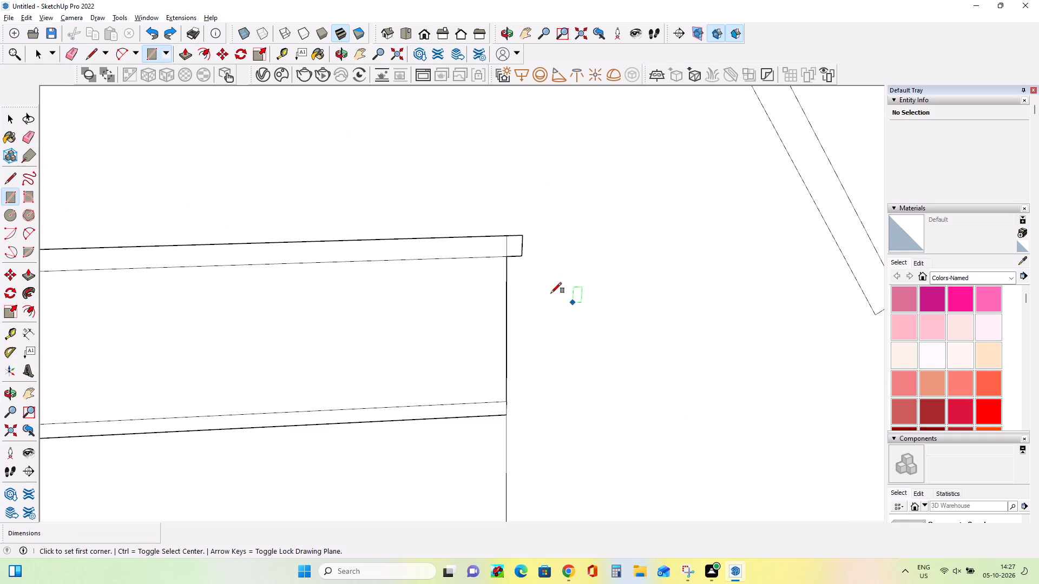
{"action": "left_click", "coordinate": [502, 252]}
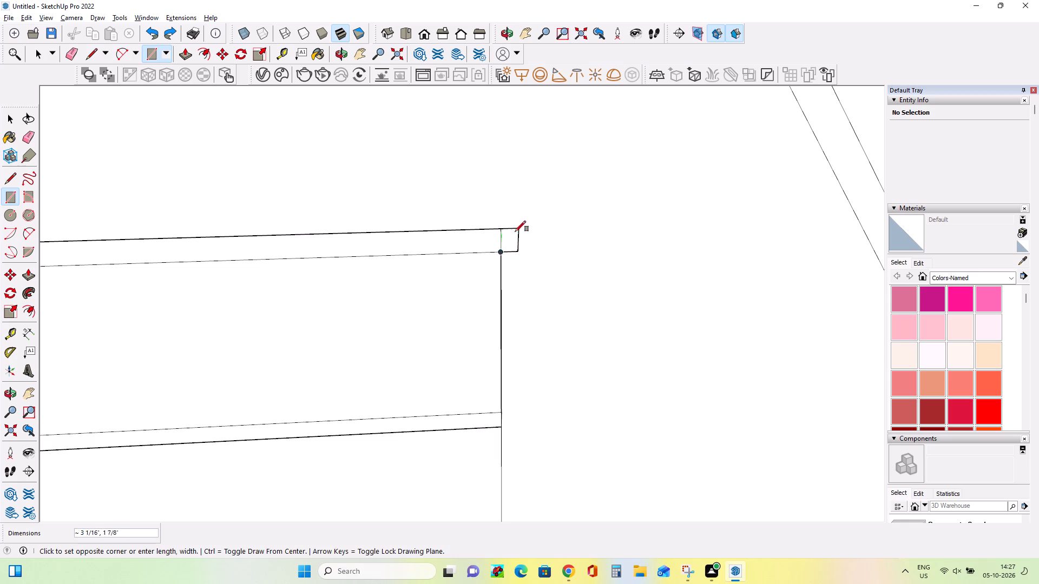
{"action": "left_click", "coordinate": [516, 230]}
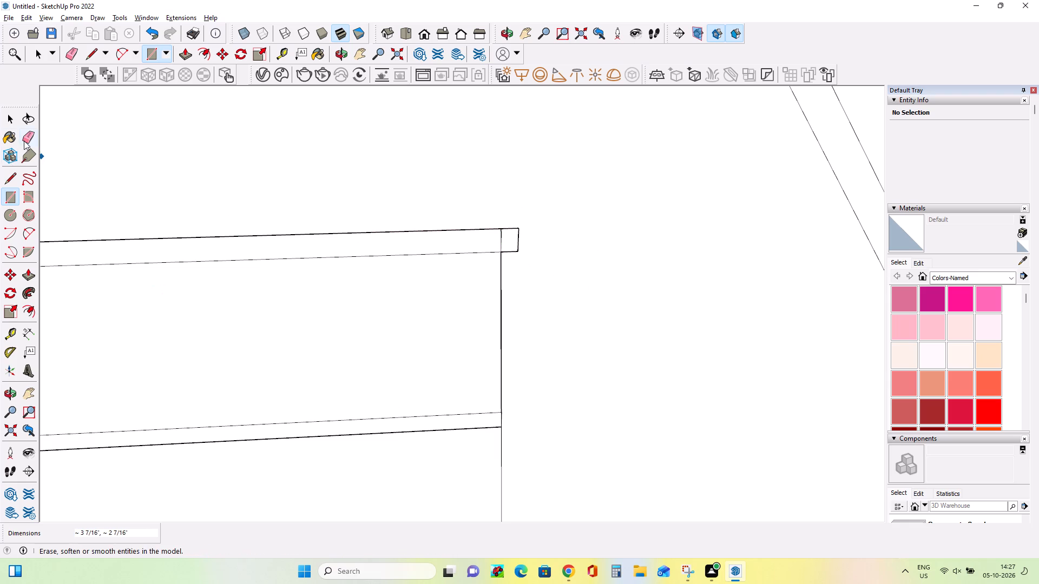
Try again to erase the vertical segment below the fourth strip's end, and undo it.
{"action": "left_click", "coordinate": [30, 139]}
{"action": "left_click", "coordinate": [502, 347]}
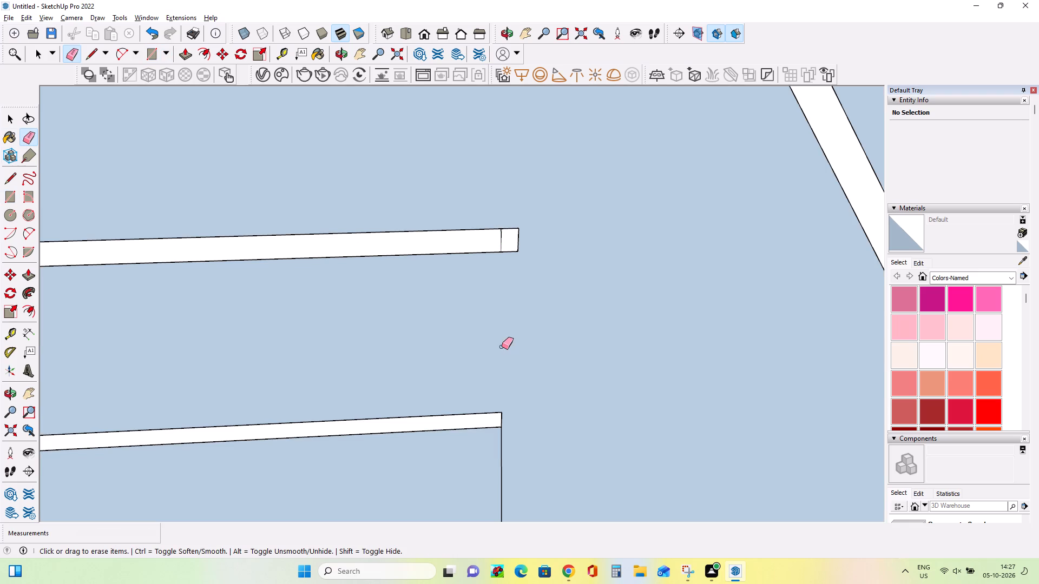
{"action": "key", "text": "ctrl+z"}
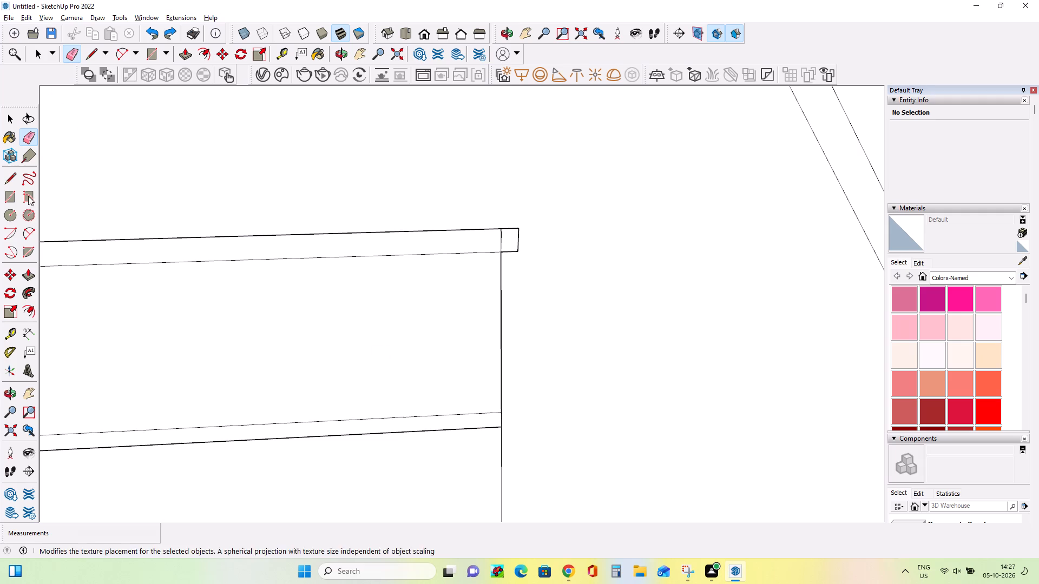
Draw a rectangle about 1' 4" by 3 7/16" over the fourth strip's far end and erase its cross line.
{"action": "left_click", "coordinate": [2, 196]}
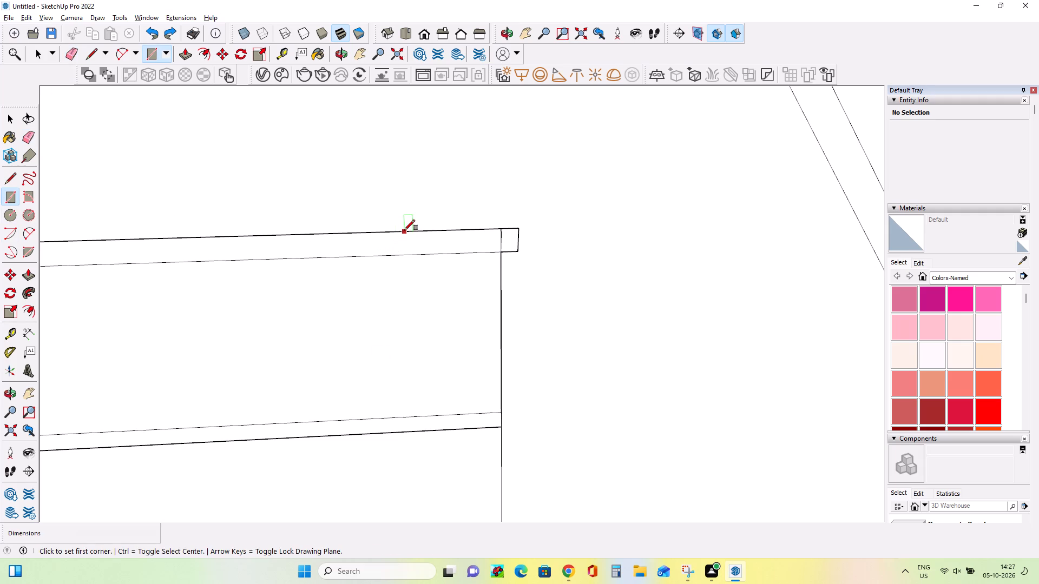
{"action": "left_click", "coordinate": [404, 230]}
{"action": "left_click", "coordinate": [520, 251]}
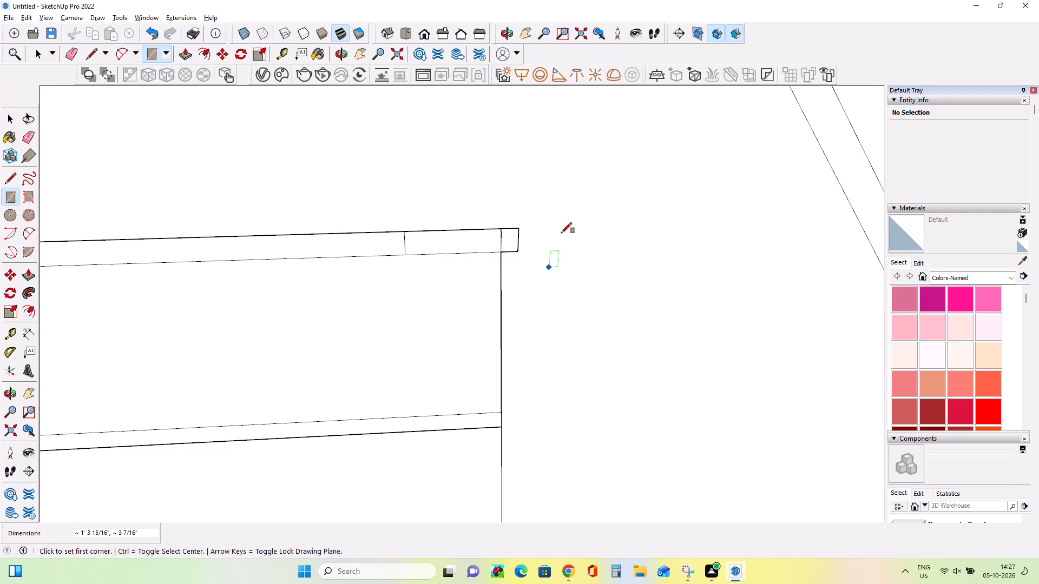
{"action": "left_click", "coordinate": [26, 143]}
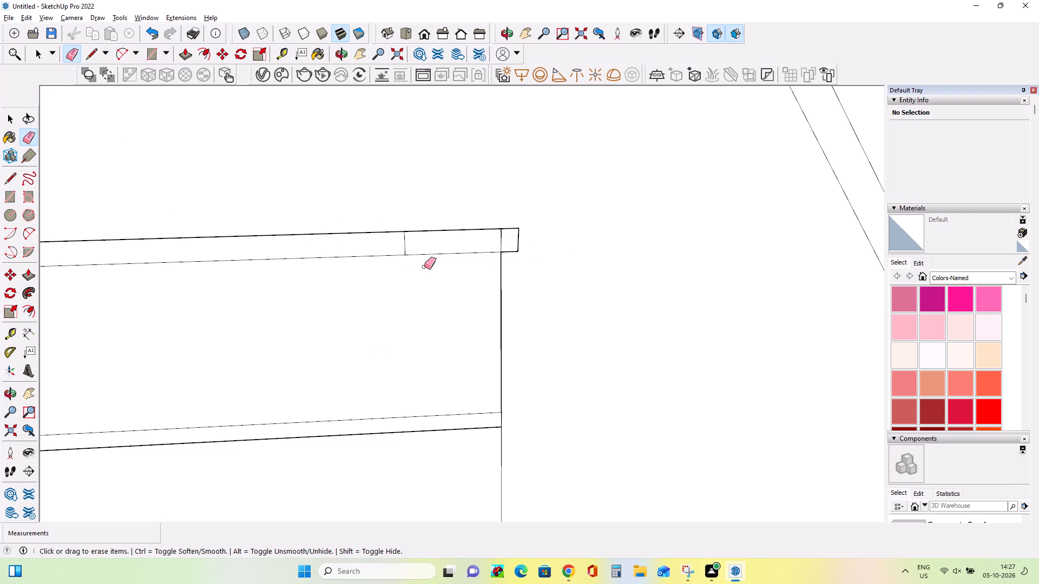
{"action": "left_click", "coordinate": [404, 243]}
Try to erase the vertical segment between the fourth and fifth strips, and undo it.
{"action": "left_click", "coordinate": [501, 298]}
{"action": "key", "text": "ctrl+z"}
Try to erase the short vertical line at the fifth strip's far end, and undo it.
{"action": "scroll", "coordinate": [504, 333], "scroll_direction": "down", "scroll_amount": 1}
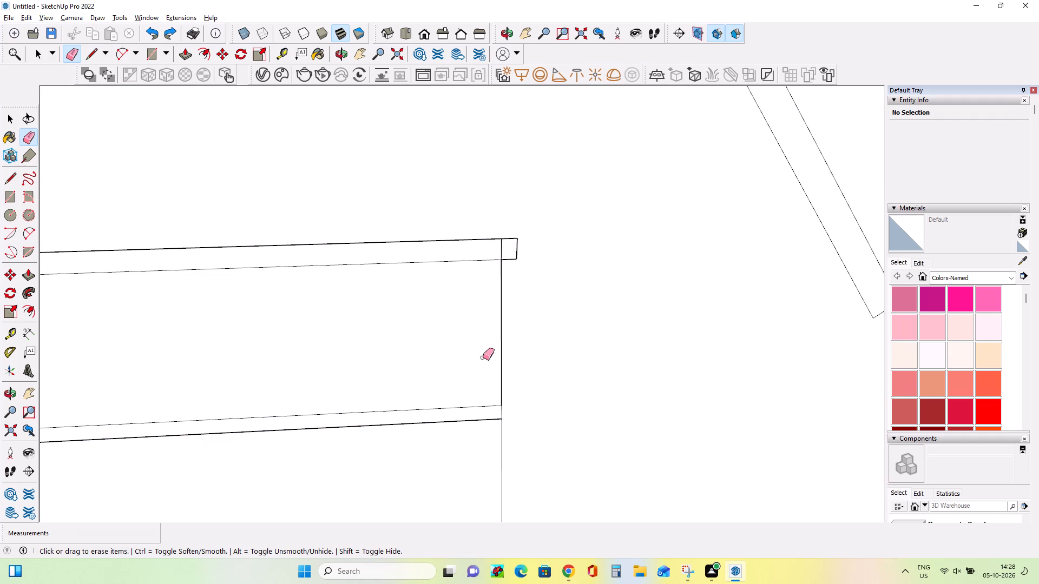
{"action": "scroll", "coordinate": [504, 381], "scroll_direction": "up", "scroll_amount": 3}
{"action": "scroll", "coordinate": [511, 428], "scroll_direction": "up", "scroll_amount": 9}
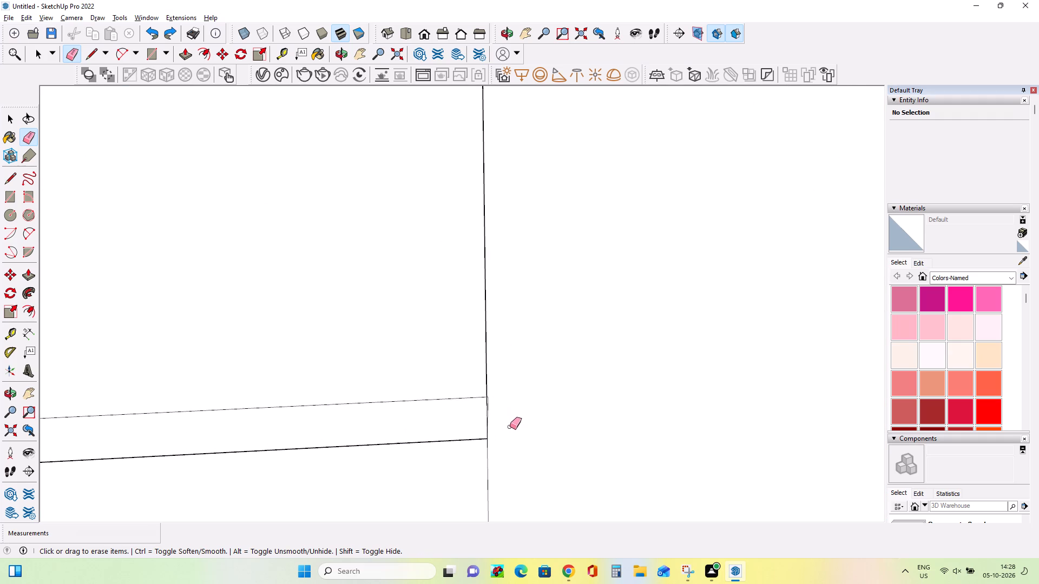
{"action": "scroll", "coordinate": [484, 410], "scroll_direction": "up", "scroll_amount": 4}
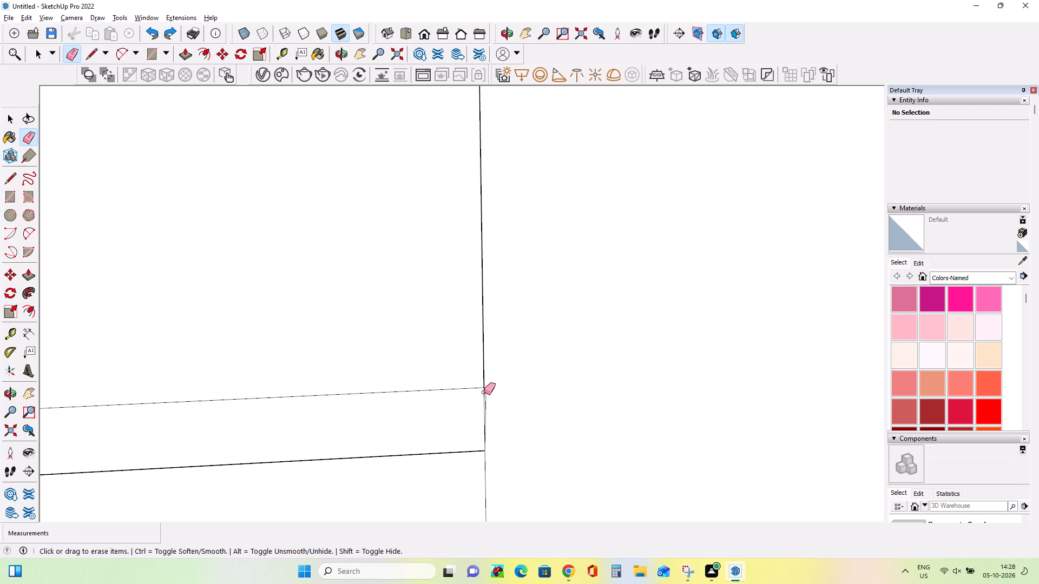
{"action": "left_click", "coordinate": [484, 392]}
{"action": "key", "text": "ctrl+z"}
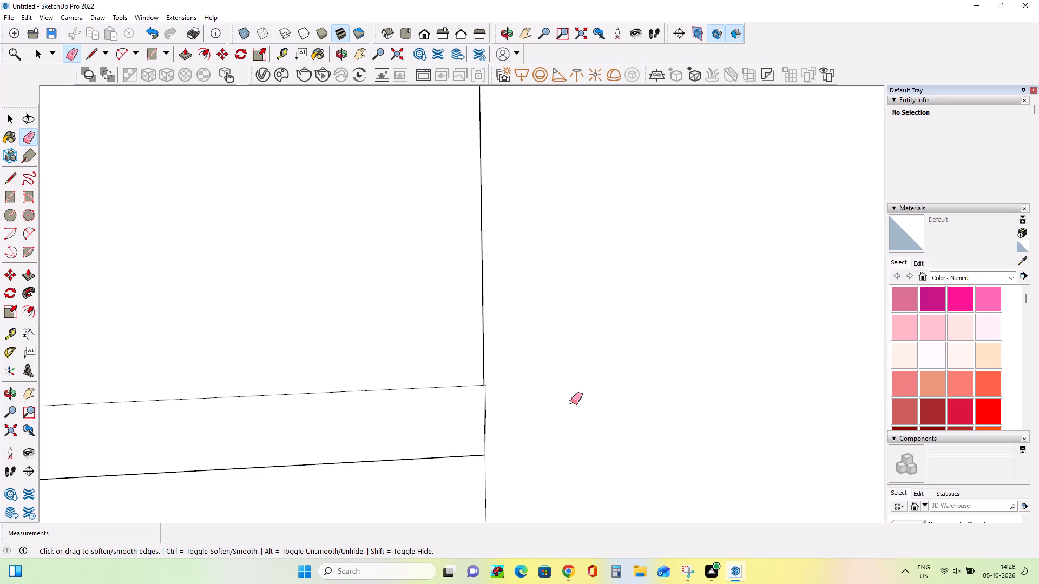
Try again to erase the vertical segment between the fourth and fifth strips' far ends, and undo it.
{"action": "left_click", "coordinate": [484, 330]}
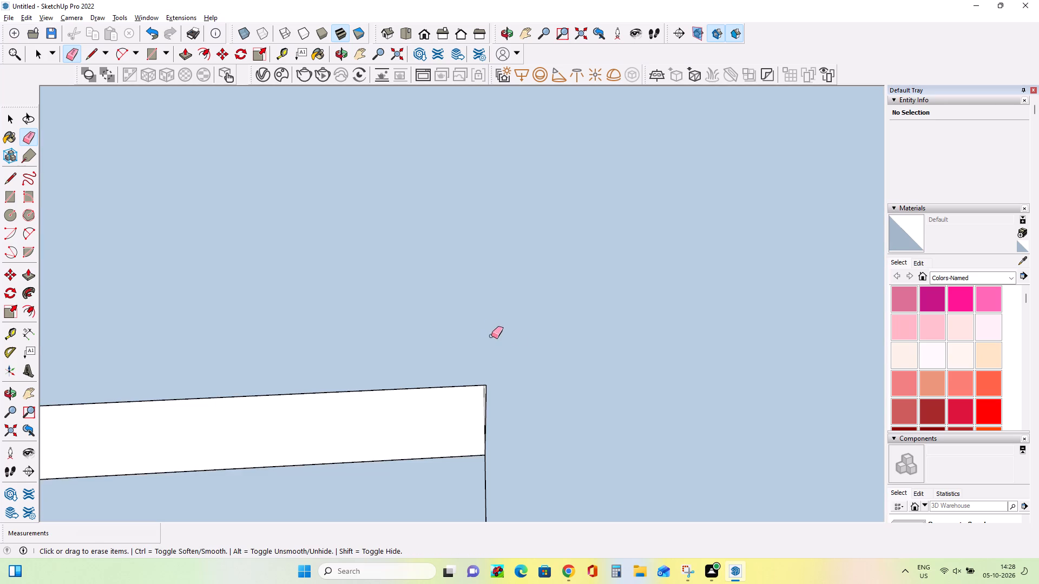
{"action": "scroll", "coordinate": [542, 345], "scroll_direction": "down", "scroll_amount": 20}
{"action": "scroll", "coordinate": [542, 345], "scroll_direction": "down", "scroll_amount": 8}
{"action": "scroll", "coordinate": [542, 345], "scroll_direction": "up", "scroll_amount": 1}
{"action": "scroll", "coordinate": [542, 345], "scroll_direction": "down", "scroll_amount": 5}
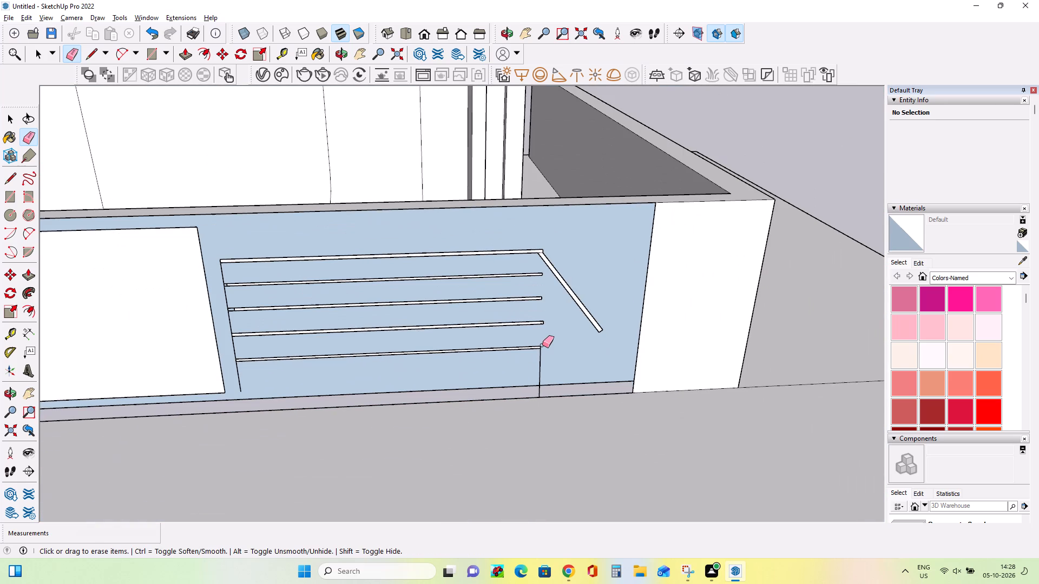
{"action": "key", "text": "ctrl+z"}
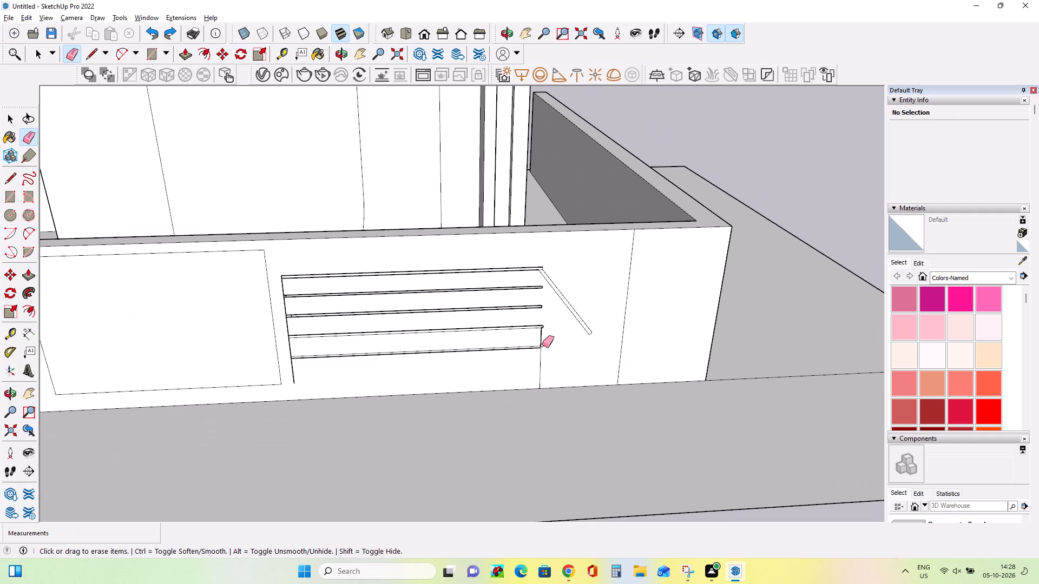
Erase the connecting segments between the first four strips at their near ends, beside the large rectangular wall panel.
{"action": "scroll", "coordinate": [284, 290], "scroll_direction": "up", "scroll_amount": 4}
{"action": "left_click", "coordinate": [282, 285]}
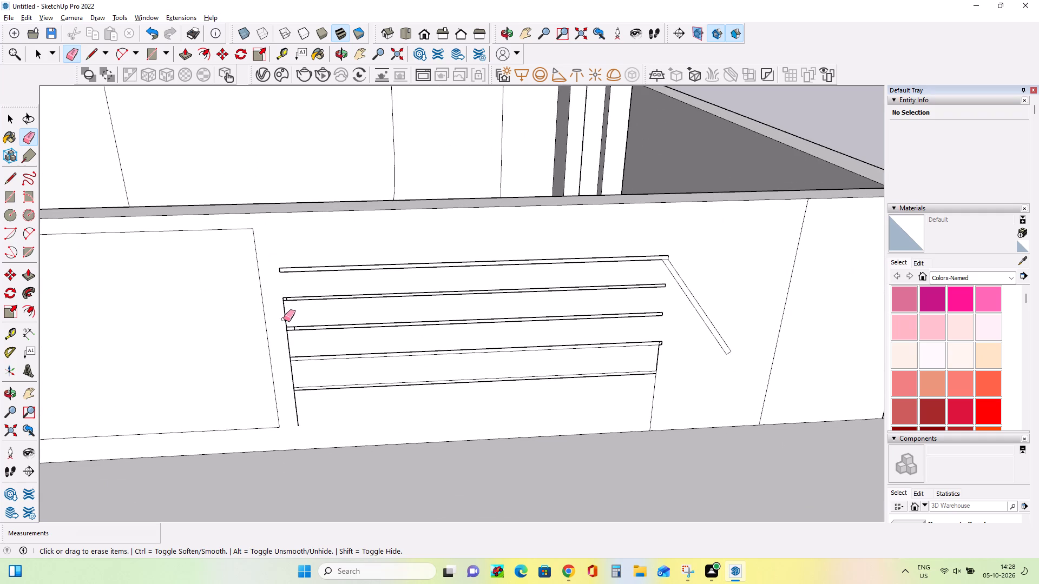
{"action": "left_click", "coordinate": [284, 318]}
{"action": "left_click", "coordinate": [286, 346]}
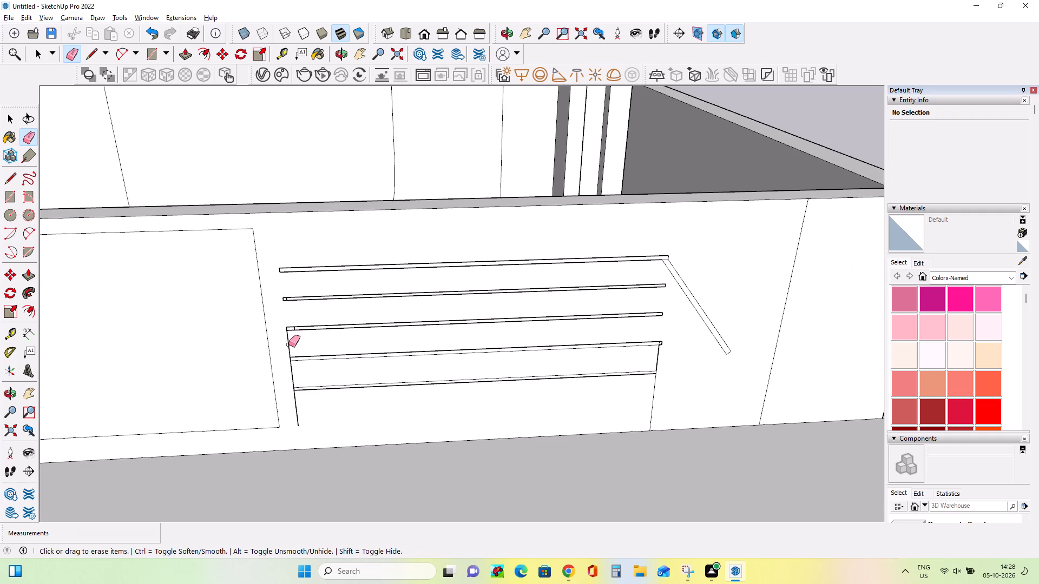
{"action": "left_click", "coordinate": [288, 344]}
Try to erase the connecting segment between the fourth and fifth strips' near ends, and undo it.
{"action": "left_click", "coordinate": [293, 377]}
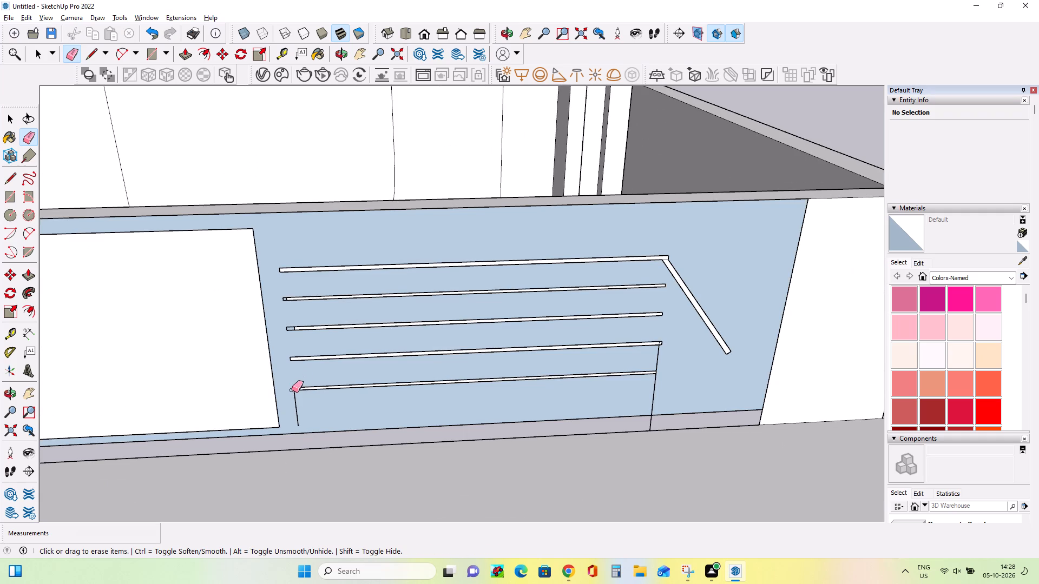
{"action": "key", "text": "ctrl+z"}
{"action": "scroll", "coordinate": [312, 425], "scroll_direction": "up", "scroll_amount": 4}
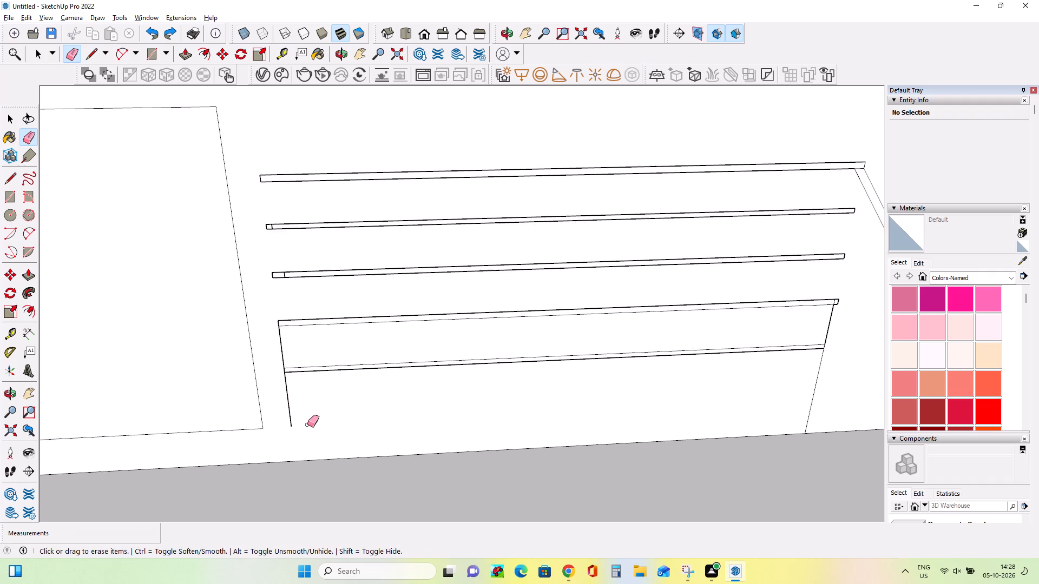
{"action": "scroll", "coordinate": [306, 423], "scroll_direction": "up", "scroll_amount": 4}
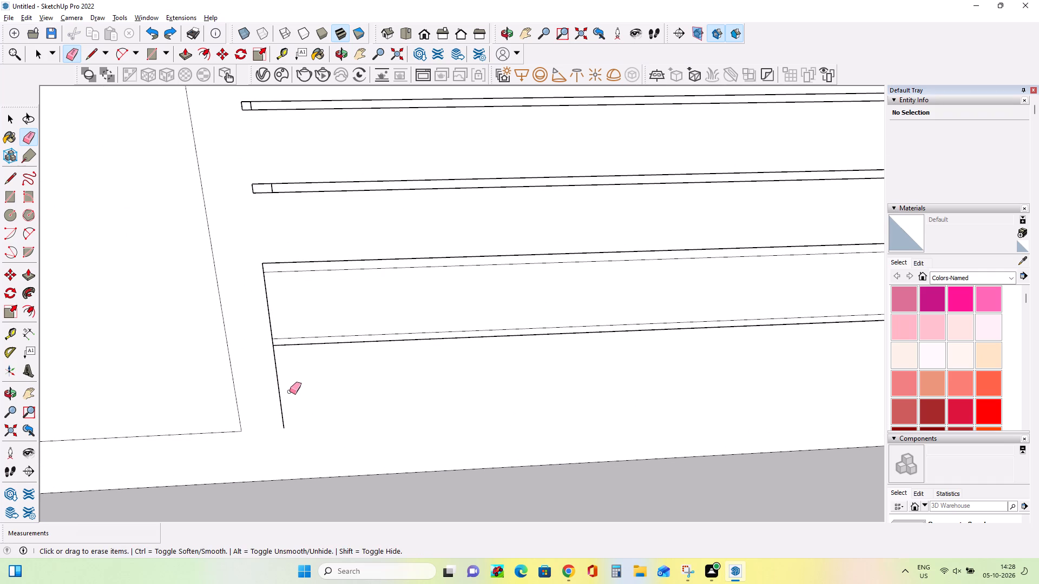
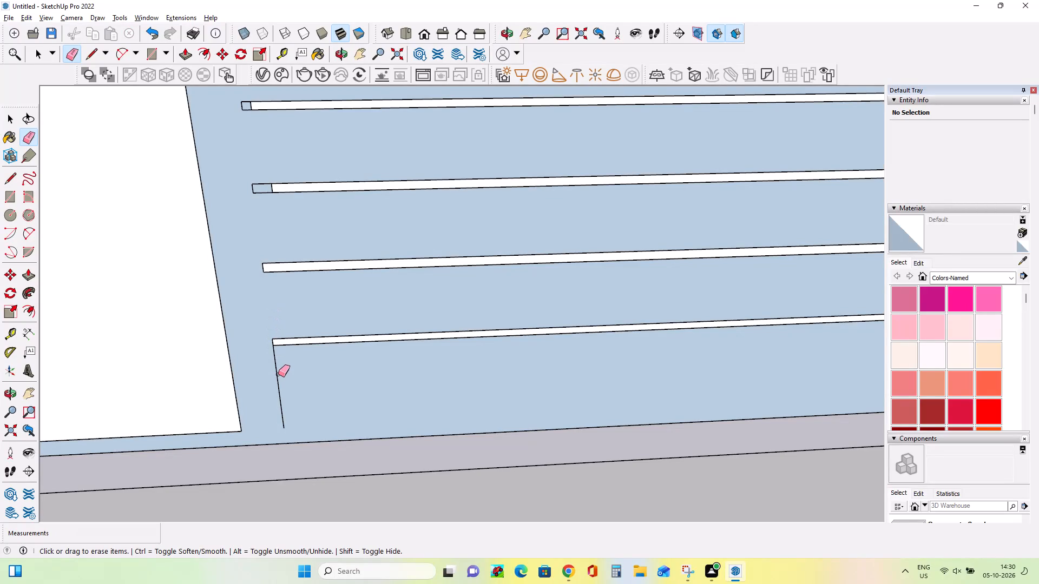
Erase the vertical lines that run down from the fifth strip to the wall's base at both ends.
{"action": "key", "text": "ctrl+z"}
{"action": "scroll", "coordinate": [282, 371], "scroll_direction": "down", "scroll_amount": 3}
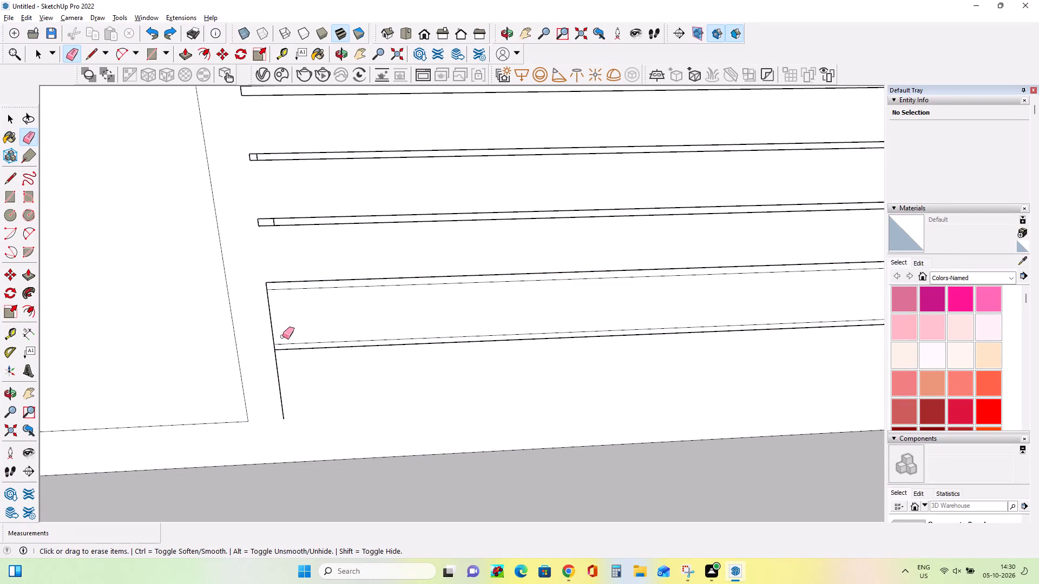
{"action": "left_click", "coordinate": [279, 371]}
{"action": "scroll", "coordinate": [279, 359], "scroll_direction": "down", "scroll_amount": 4}
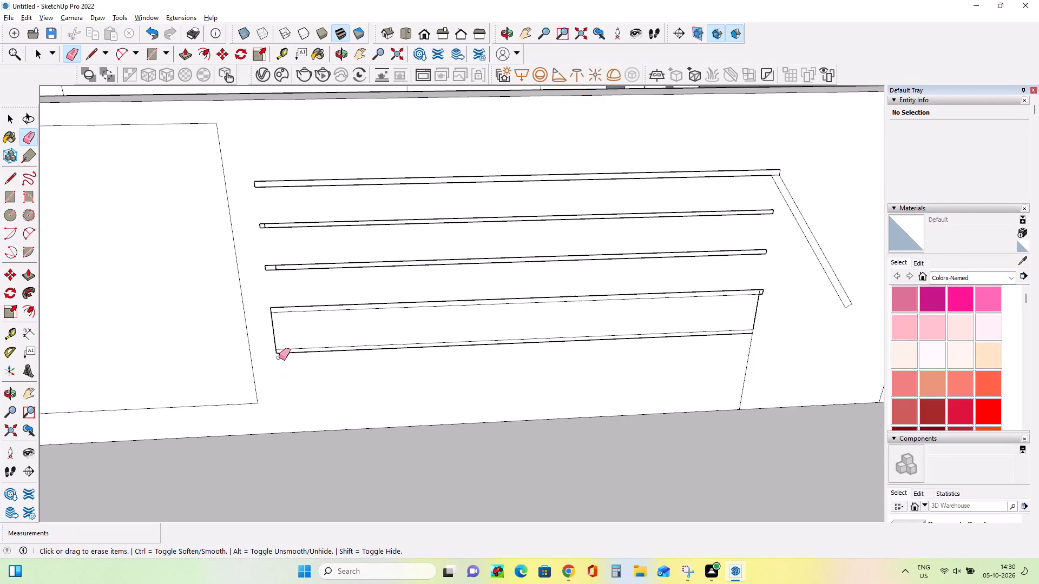
{"action": "scroll", "coordinate": [279, 357], "scroll_direction": "down", "scroll_amount": 3}
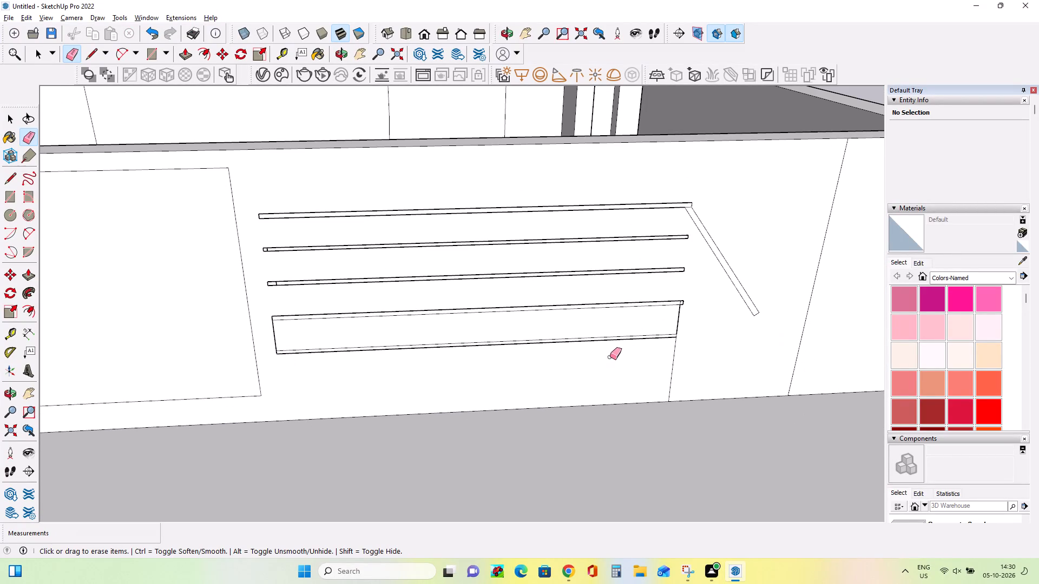
{"action": "left_click", "coordinate": [610, 357]}
Draw a short vertical line about 3 7/16" long across the fourth strip, in line with the fifth strip's far end connector.
{"action": "scroll", "coordinate": [618, 334], "scroll_direction": "up", "scroll_amount": 8}
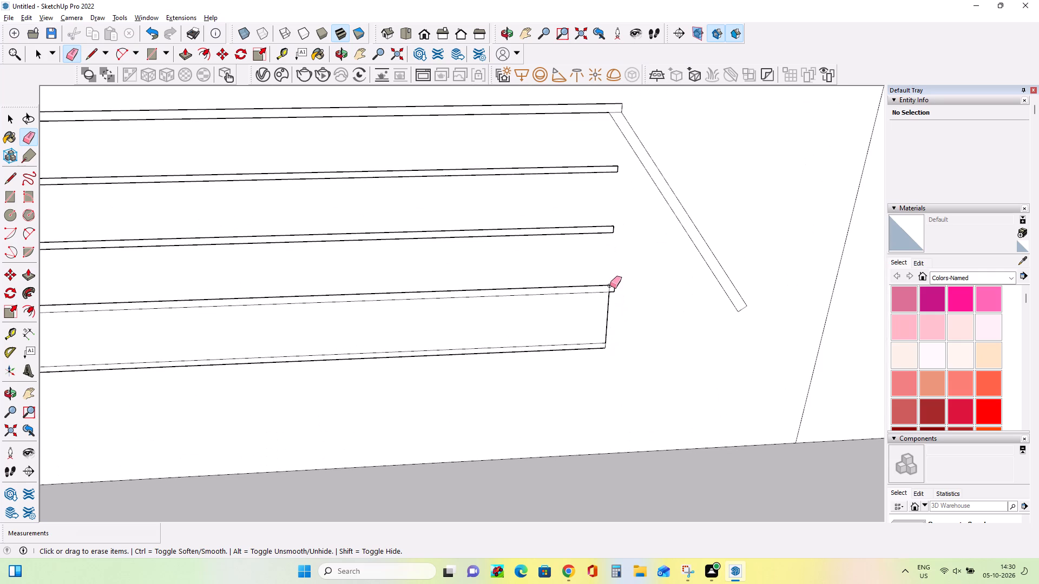
{"action": "left_click", "coordinate": [609, 284]}
{"action": "scroll", "coordinate": [613, 288], "scroll_direction": "up", "scroll_amount": 7}
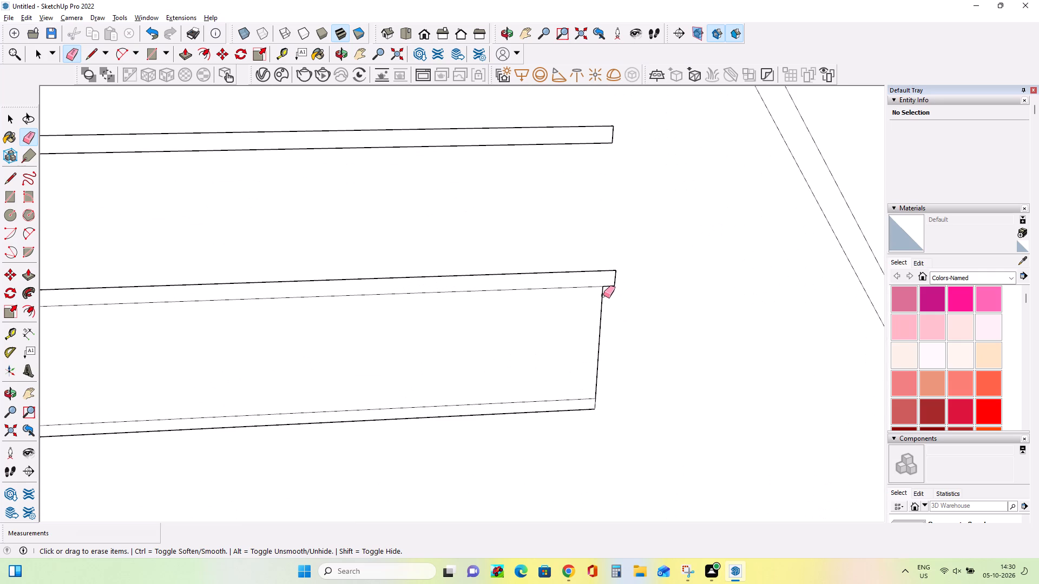
{"action": "left_click", "coordinate": [11, 177]}
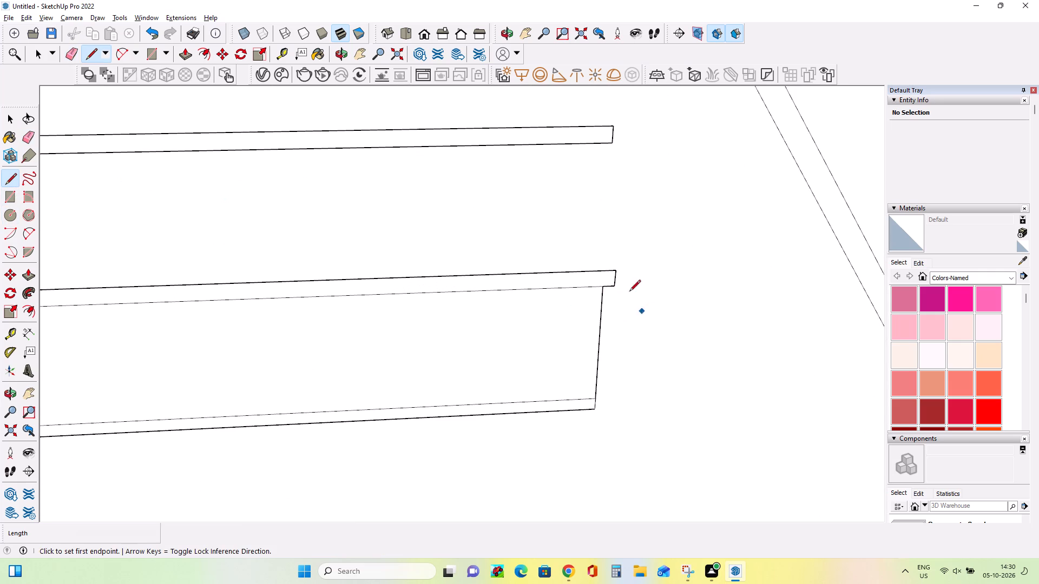
{"action": "left_click", "coordinate": [601, 288]}
{"action": "left_click", "coordinate": [602, 274]}
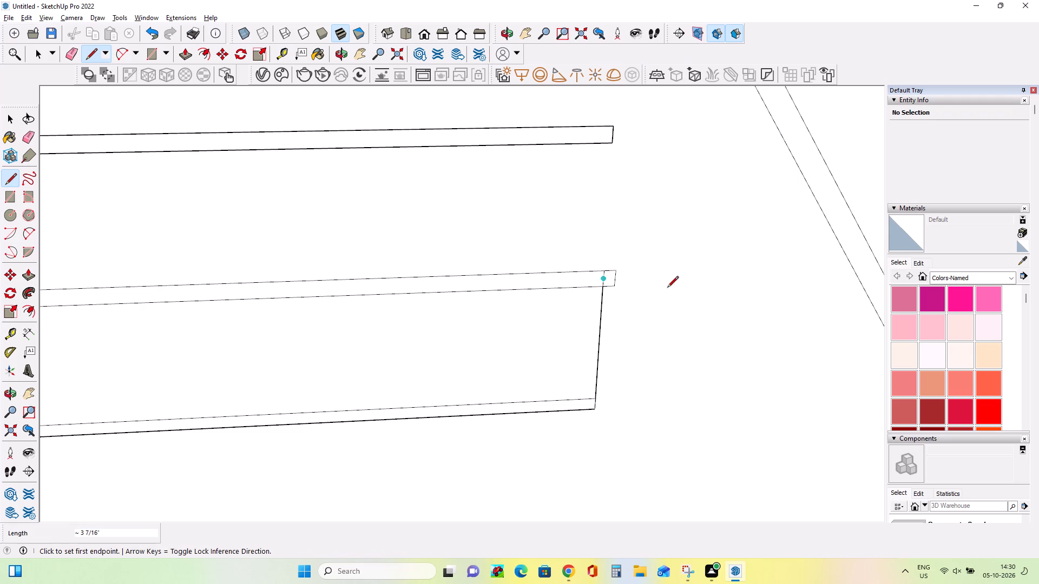
Erase the fourth strip's small stub beyond the new closing line at its far end.
{"action": "left_click", "coordinate": [28, 141]}
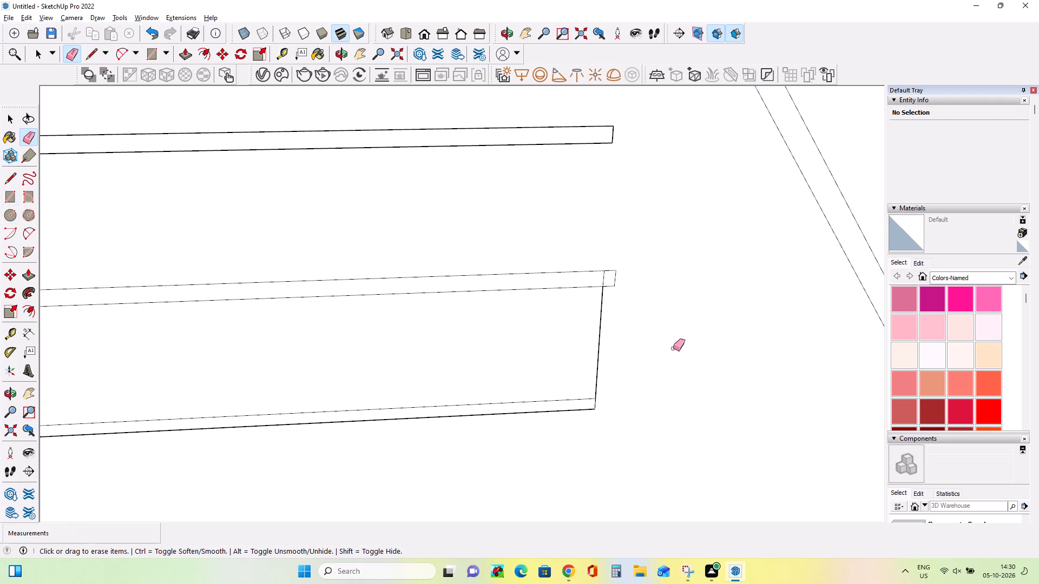
{"action": "left_click_drag", "start_coordinate": [614, 269], "coordinate": [613, 284]}
{"action": "left_click_drag", "start_coordinate": [616, 274], "coordinate": [617, 286]}
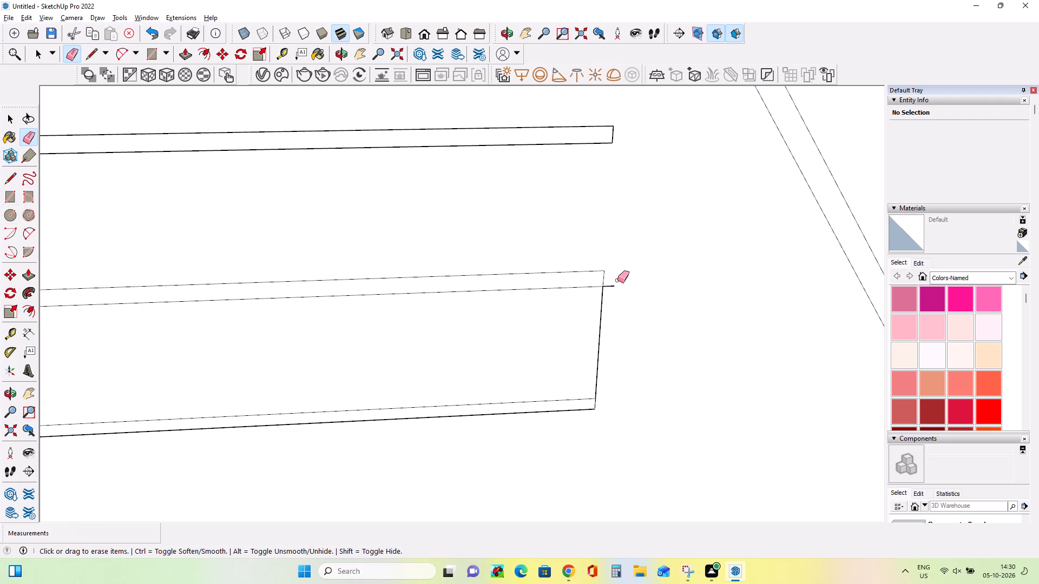
{"action": "left_click", "coordinate": [612, 284]}
{"action": "left_click", "coordinate": [612, 285]}
Erase the connecting segments between the fourth and fifth strips at both their far and near ends.
{"action": "left_click", "coordinate": [602, 296]}
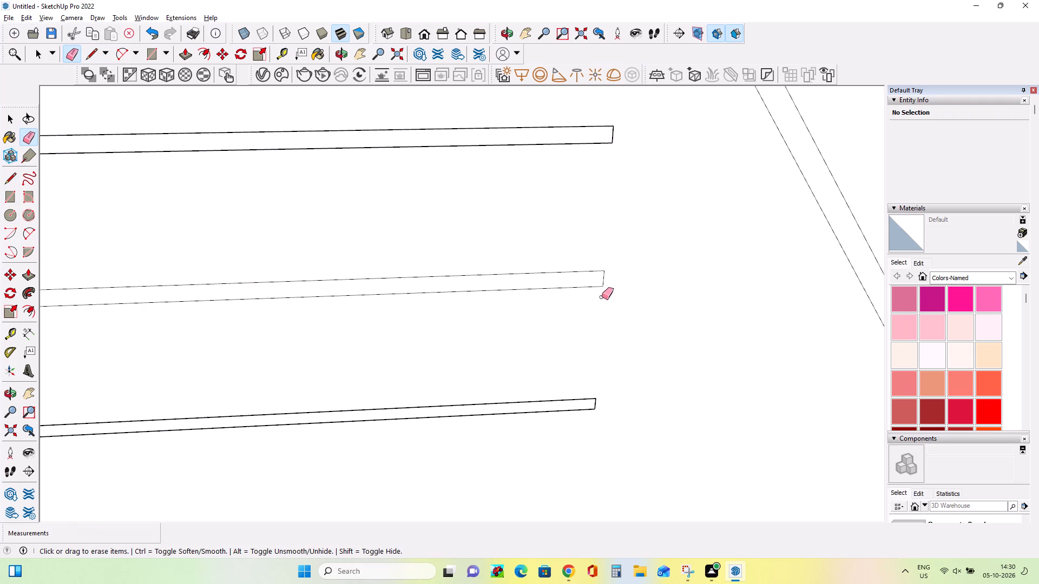
{"action": "scroll", "coordinate": [621, 461], "scroll_direction": "down", "scroll_amount": 6}
{"action": "scroll", "coordinate": [631, 482], "scroll_direction": "up", "scroll_amount": 1}
{"action": "scroll", "coordinate": [631, 482], "scroll_direction": "down", "scroll_amount": 10}
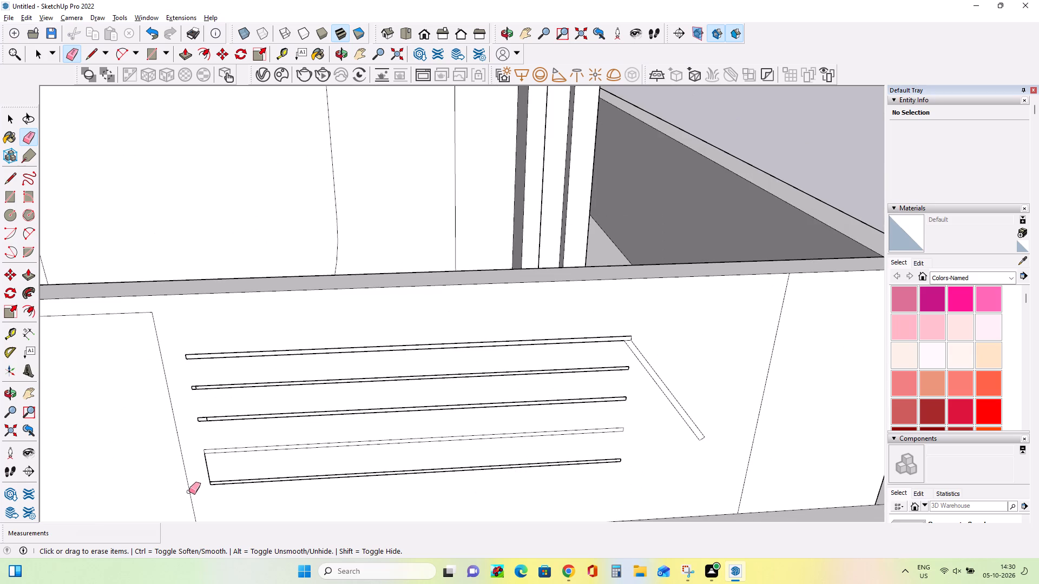
{"action": "scroll", "coordinate": [249, 500], "scroll_direction": "up", "scroll_amount": 13}
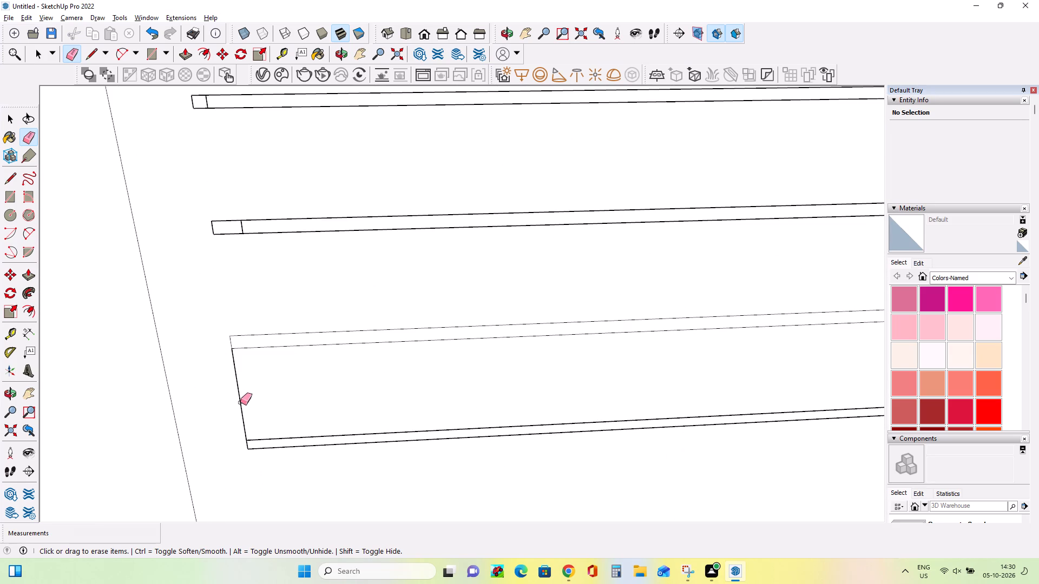
{"action": "left_click", "coordinate": [240, 402]}
{"action": "scroll", "coordinate": [243, 426], "scroll_direction": "down", "scroll_amount": 10}
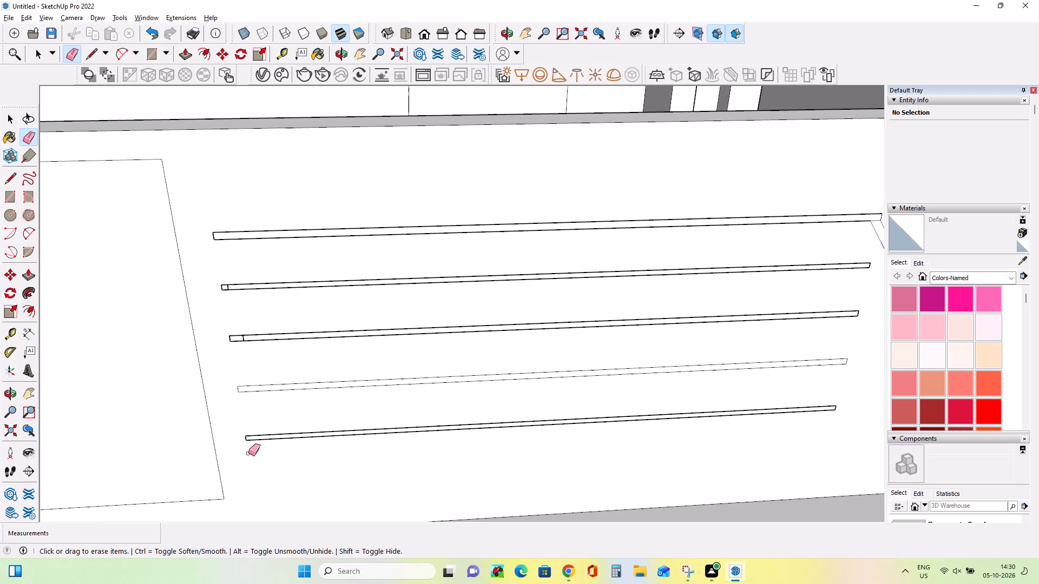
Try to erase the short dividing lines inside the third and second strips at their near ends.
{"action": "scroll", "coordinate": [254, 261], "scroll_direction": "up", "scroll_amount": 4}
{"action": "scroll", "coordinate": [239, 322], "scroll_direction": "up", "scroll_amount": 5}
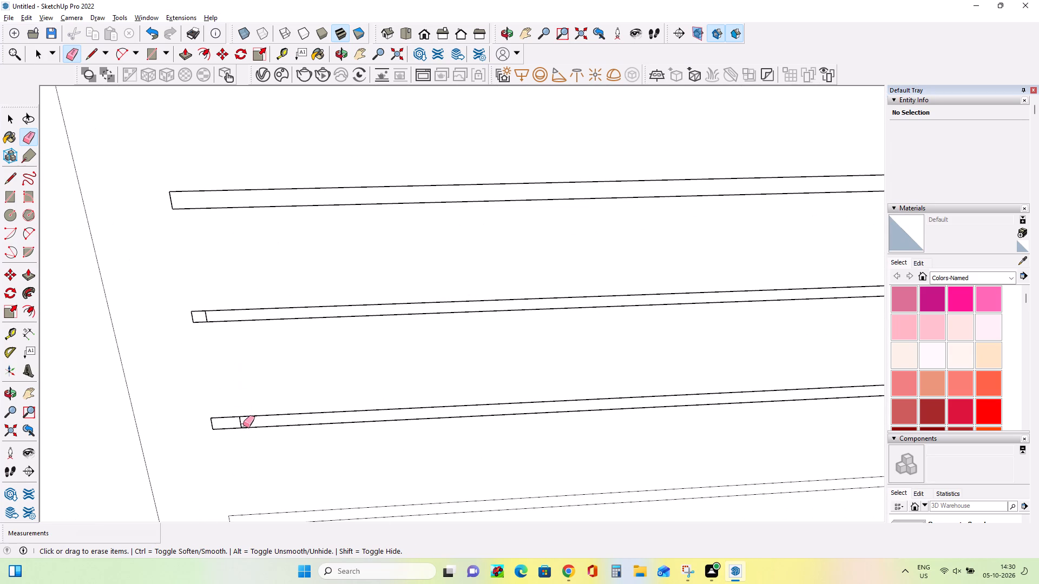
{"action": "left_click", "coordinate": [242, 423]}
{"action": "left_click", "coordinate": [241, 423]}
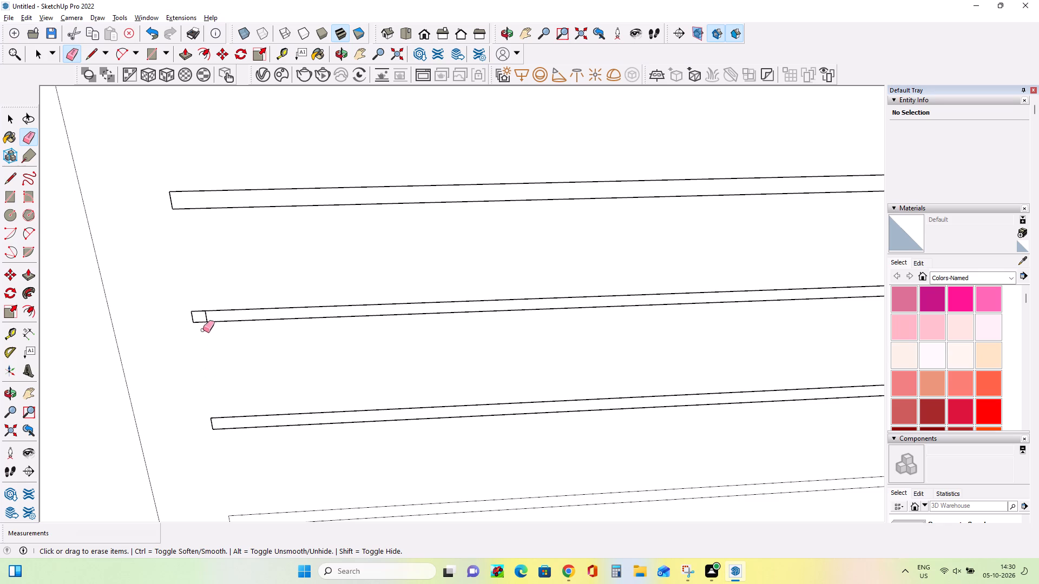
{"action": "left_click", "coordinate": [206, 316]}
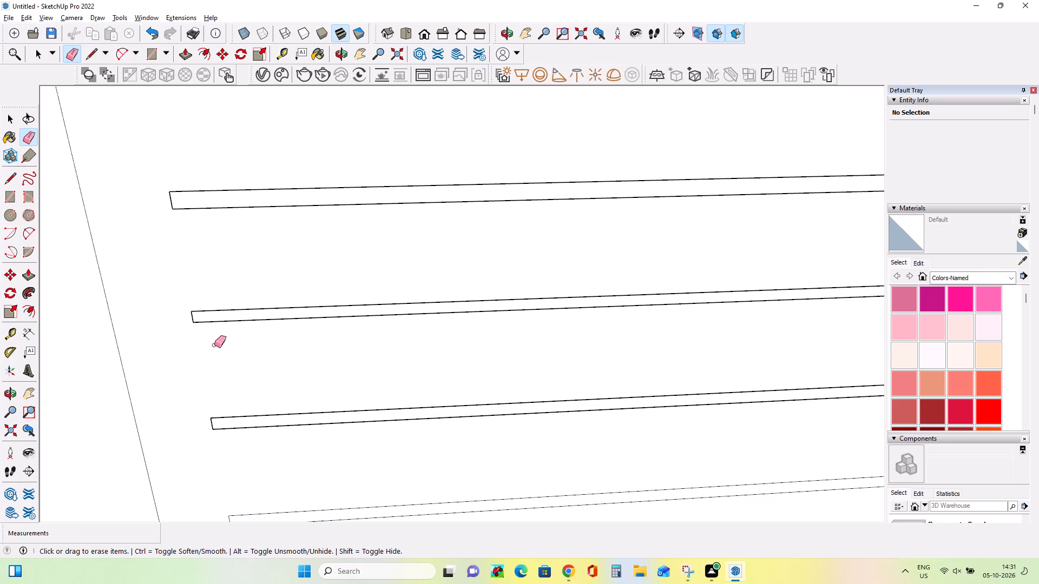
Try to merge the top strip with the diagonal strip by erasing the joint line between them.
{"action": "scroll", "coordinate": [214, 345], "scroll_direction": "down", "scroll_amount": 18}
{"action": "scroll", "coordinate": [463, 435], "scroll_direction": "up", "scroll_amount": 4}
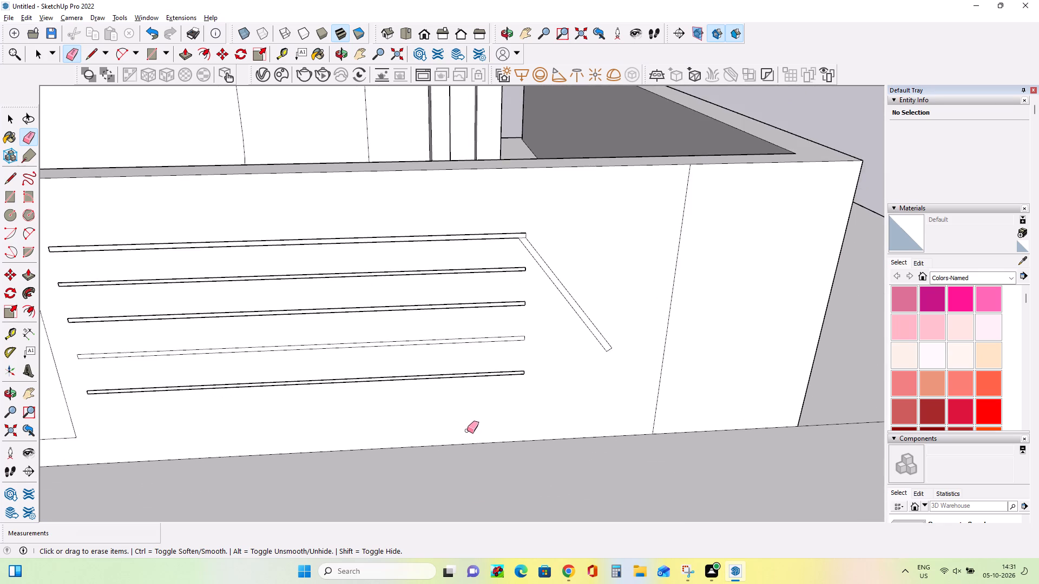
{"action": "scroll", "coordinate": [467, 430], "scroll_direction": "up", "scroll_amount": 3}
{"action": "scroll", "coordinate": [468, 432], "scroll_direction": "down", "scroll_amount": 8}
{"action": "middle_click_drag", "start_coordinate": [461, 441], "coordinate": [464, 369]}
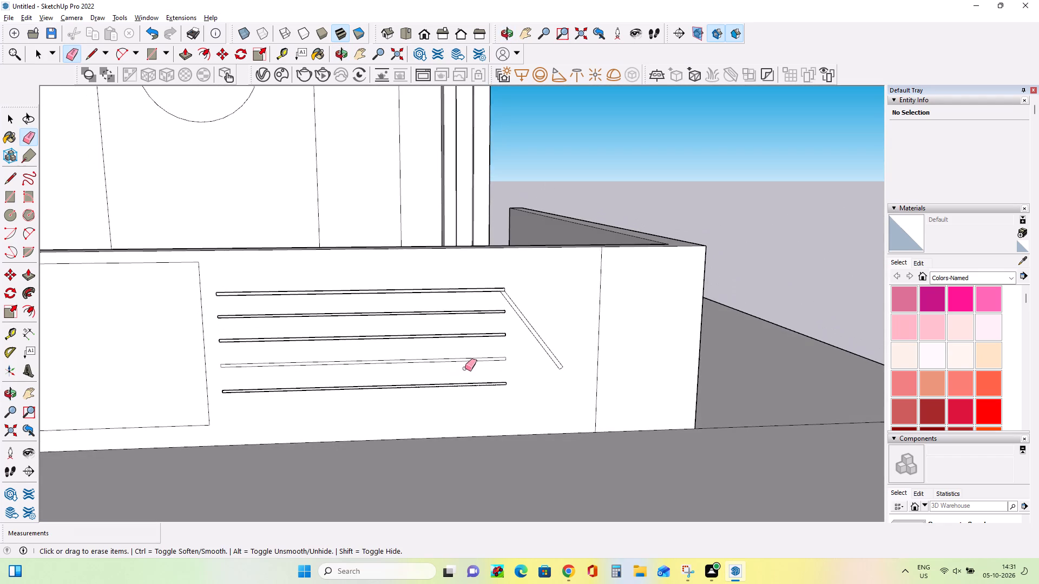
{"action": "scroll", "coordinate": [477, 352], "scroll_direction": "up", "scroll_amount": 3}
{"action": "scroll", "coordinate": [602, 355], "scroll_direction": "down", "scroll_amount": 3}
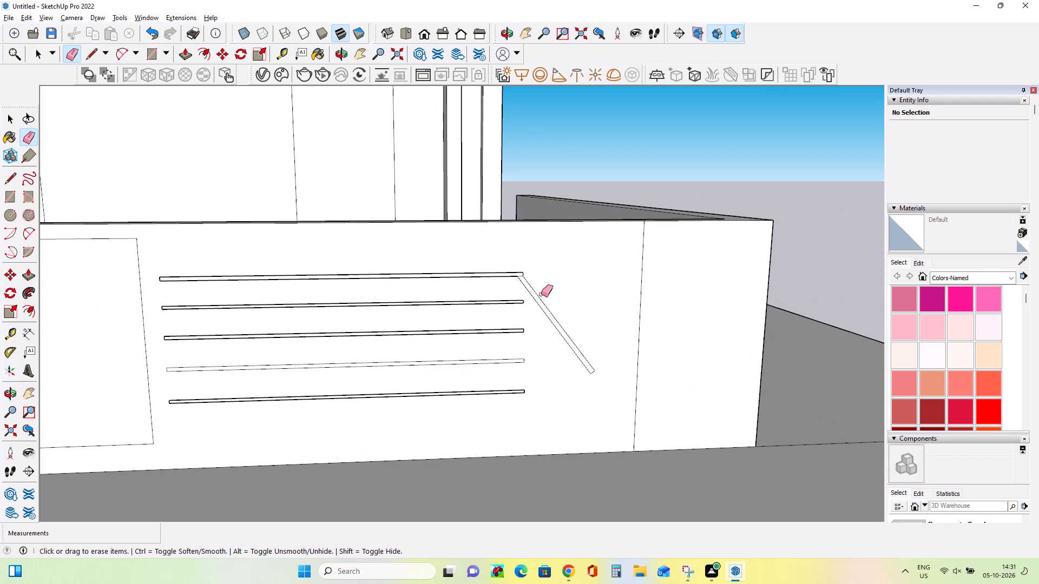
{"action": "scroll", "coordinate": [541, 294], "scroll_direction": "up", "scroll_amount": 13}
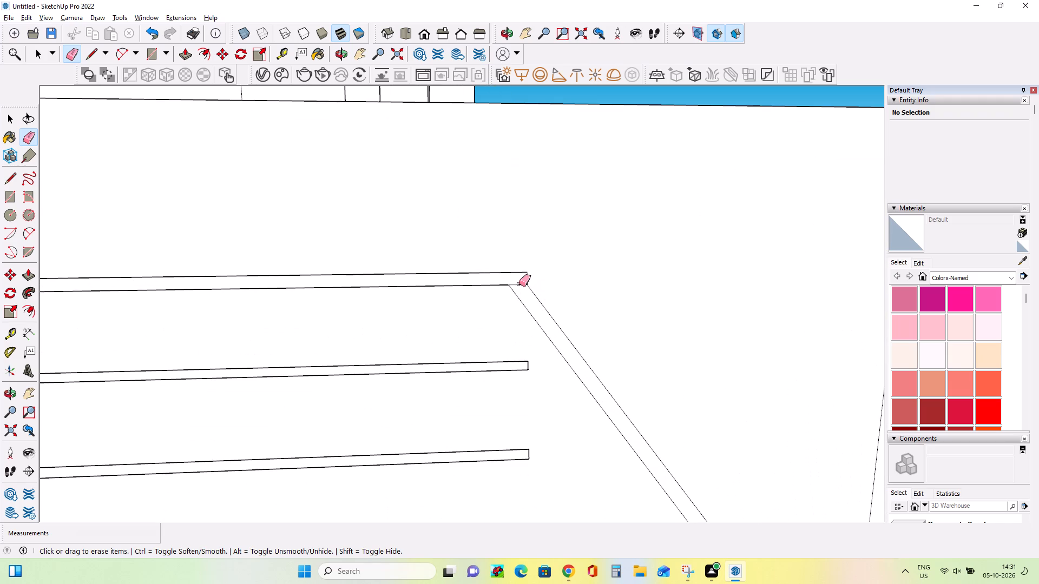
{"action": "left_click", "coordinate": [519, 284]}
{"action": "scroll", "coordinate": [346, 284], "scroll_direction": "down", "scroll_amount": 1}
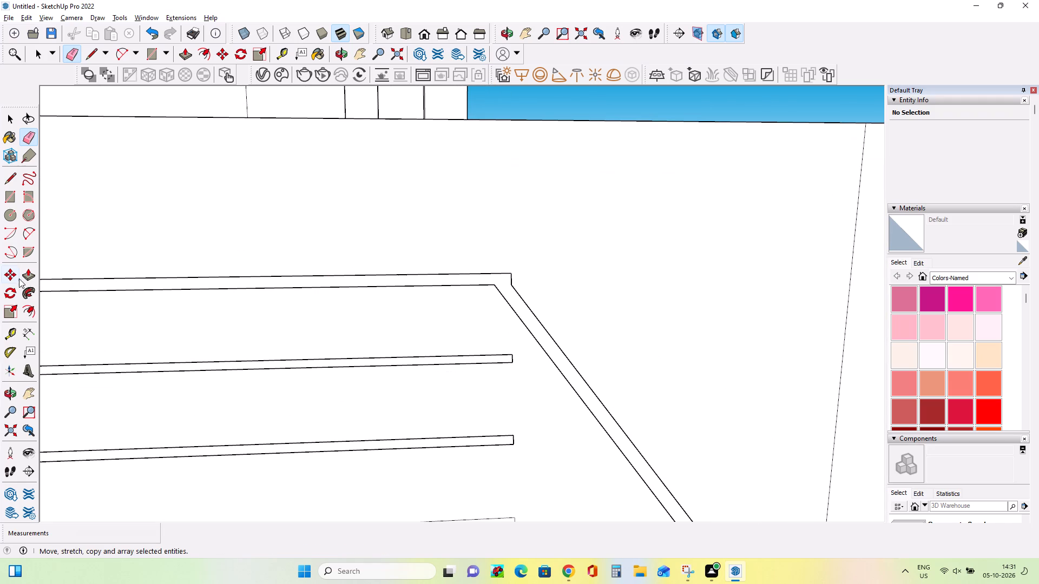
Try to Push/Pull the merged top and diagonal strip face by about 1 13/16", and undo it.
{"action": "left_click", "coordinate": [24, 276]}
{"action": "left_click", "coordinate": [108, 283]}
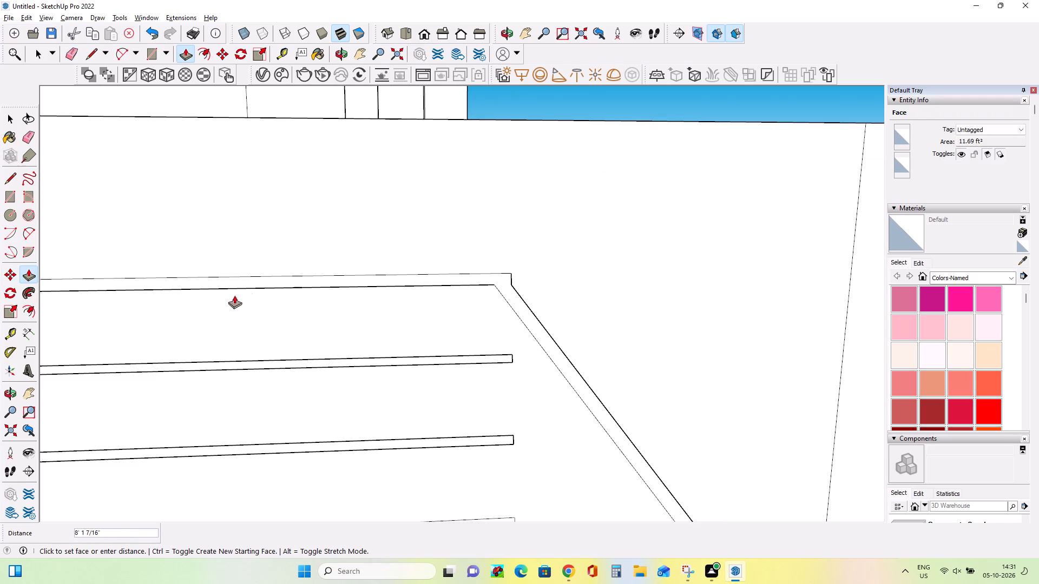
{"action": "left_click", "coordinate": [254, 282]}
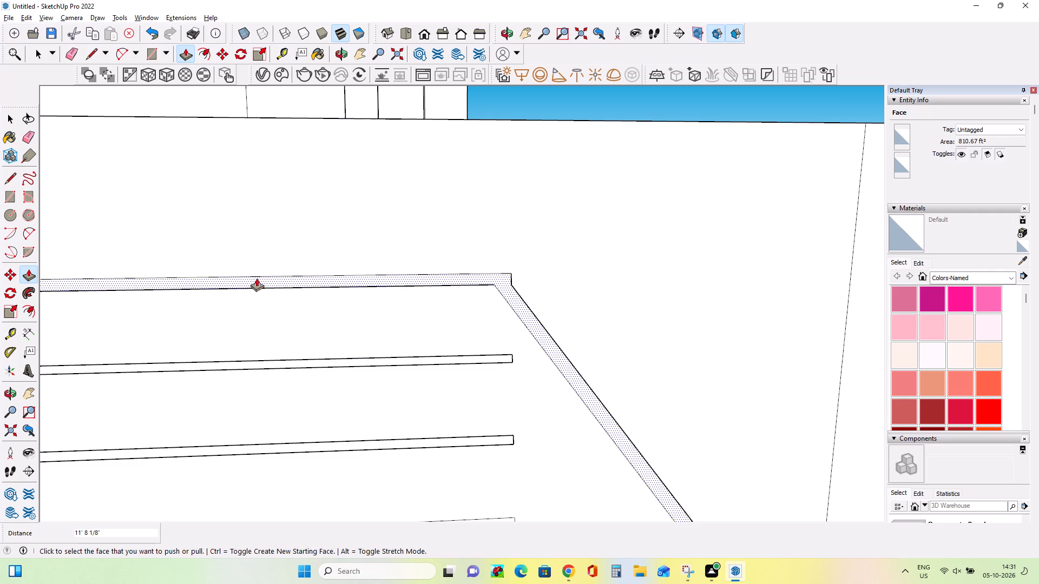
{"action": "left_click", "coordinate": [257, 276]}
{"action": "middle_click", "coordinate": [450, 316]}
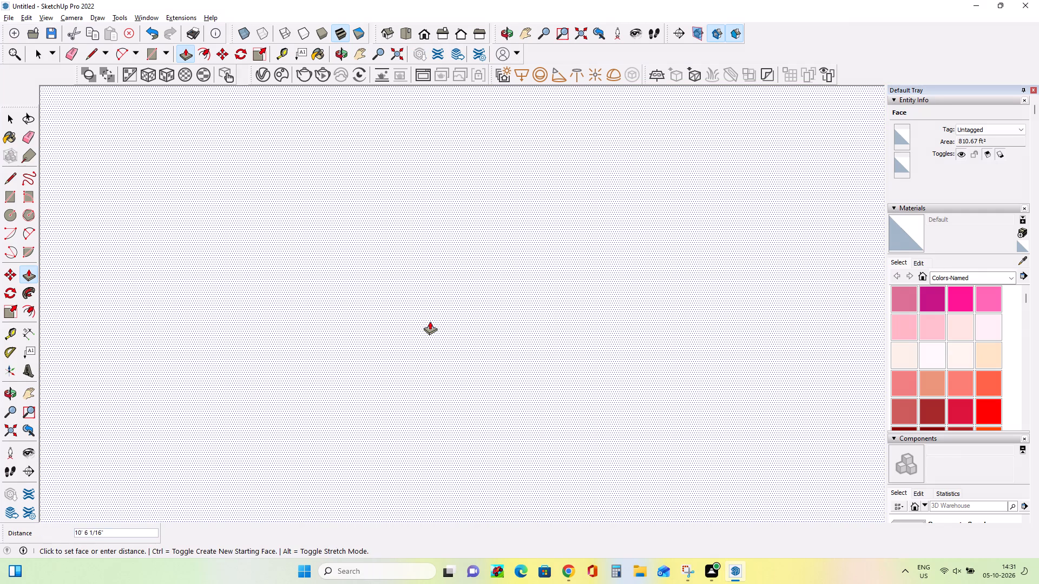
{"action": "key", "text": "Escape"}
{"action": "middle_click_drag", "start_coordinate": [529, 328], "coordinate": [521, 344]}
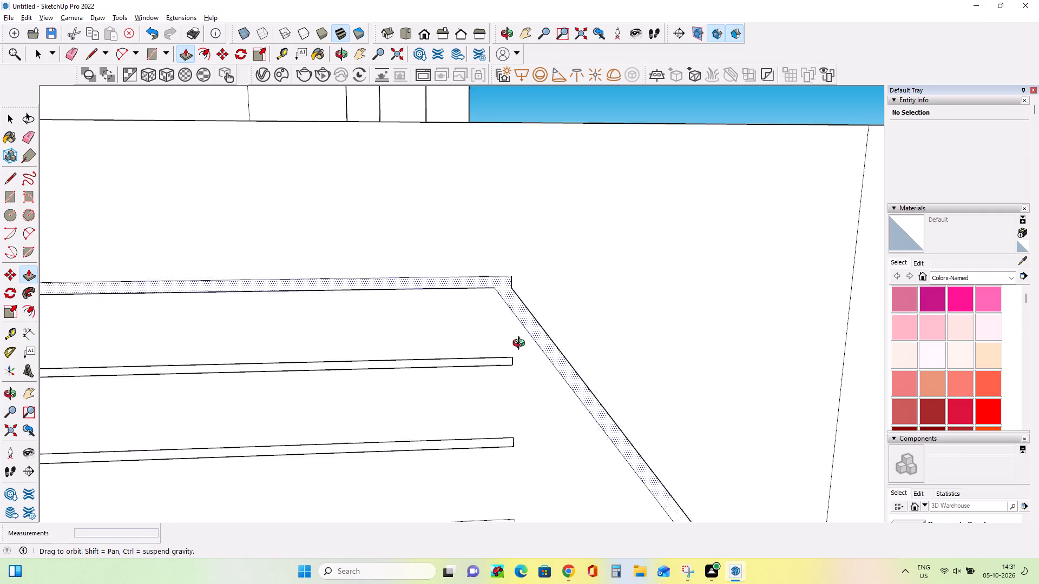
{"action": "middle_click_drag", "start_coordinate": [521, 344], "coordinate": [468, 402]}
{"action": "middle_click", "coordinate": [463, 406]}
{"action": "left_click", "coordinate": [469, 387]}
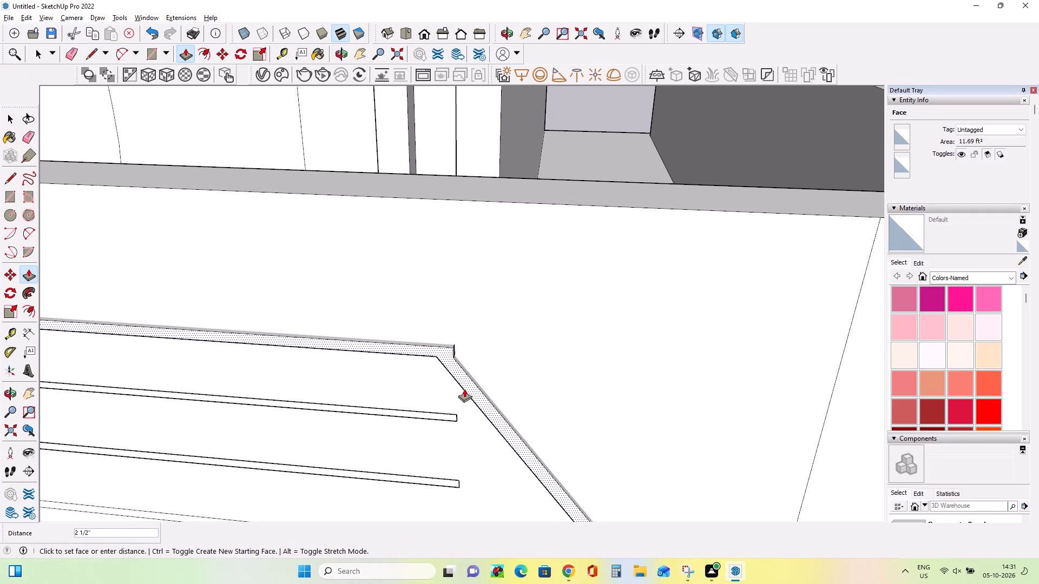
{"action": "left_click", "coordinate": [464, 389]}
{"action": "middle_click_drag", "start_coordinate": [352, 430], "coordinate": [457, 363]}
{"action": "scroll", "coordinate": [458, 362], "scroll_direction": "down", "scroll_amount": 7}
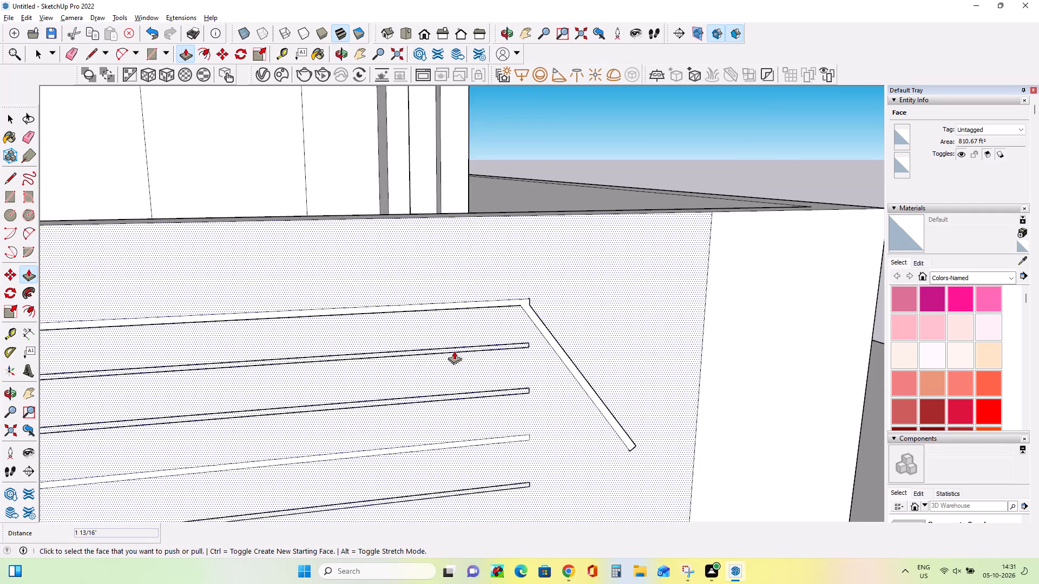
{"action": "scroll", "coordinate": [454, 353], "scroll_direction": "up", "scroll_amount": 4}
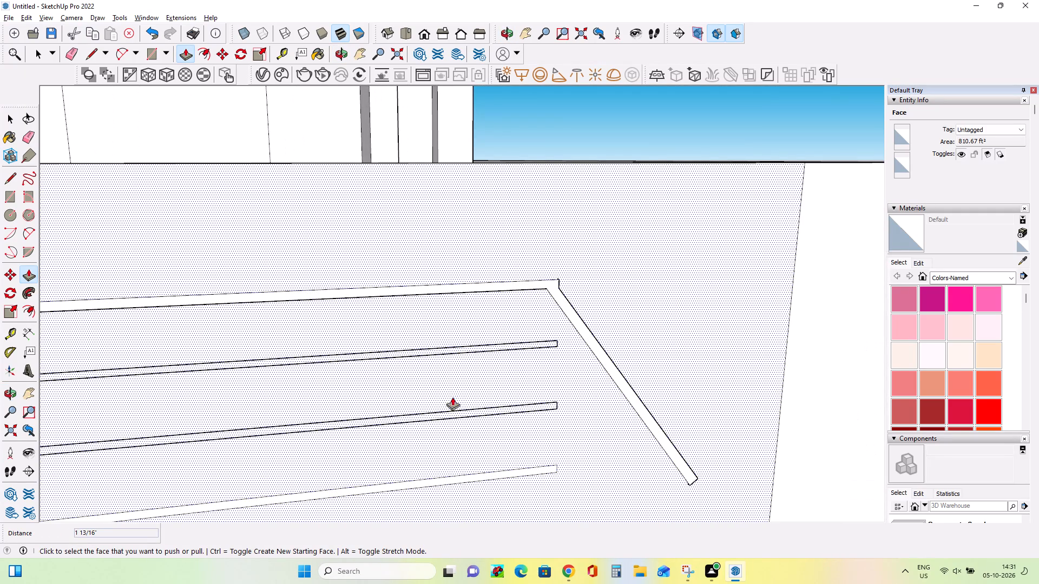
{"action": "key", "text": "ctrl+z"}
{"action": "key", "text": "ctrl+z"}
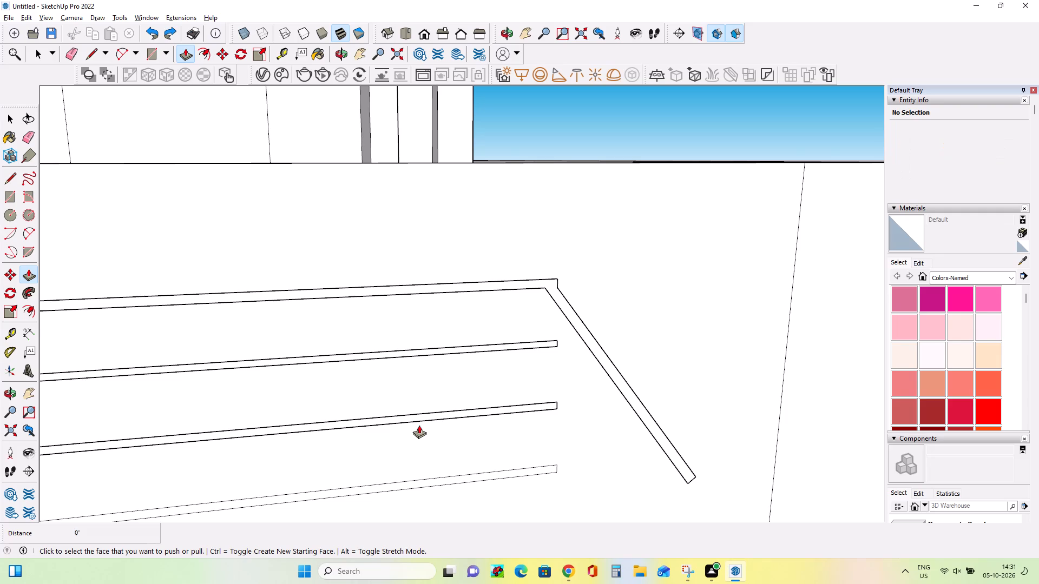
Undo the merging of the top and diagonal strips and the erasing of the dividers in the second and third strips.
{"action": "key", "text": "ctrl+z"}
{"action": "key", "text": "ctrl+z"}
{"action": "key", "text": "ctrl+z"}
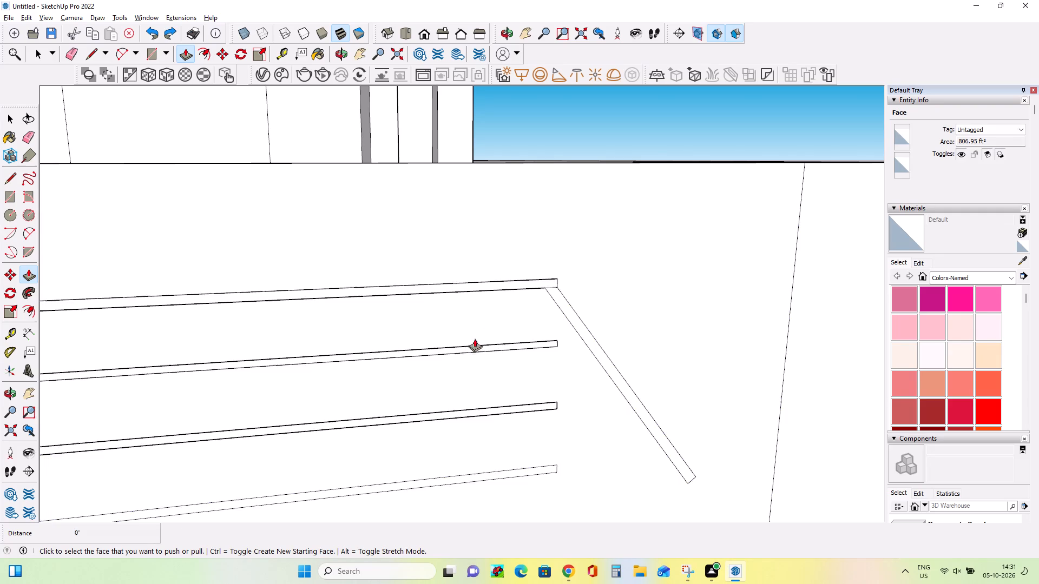
Erase the short dividing lines inside the second and third strips at their near ends.
{"action": "scroll", "coordinate": [481, 332], "scroll_direction": "down", "scroll_amount": 12}
{"action": "scroll", "coordinate": [386, 350], "scroll_direction": "up", "scroll_amount": 4}
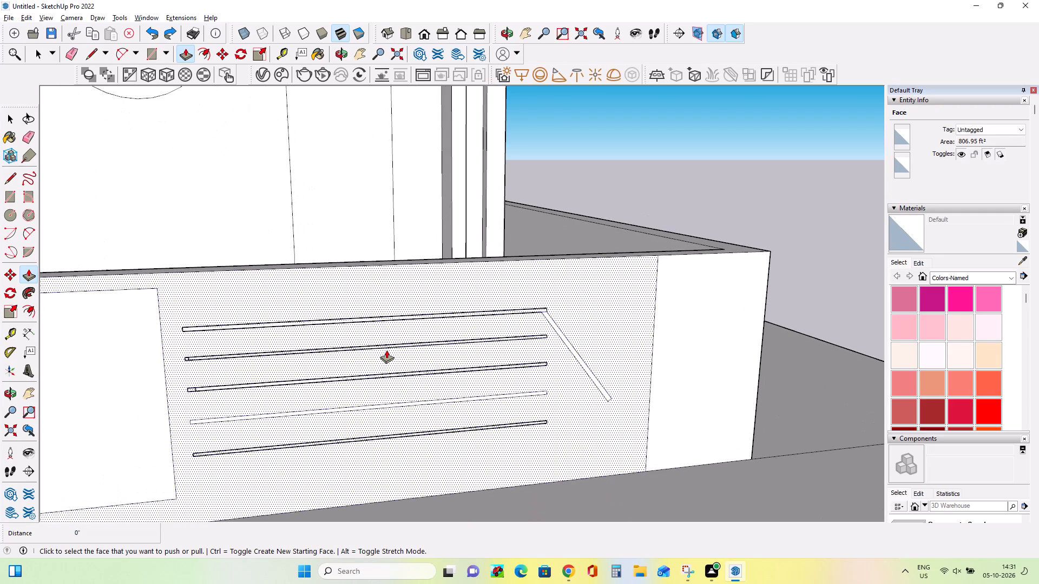
{"action": "scroll", "coordinate": [386, 350], "scroll_direction": "up", "scroll_amount": 2}
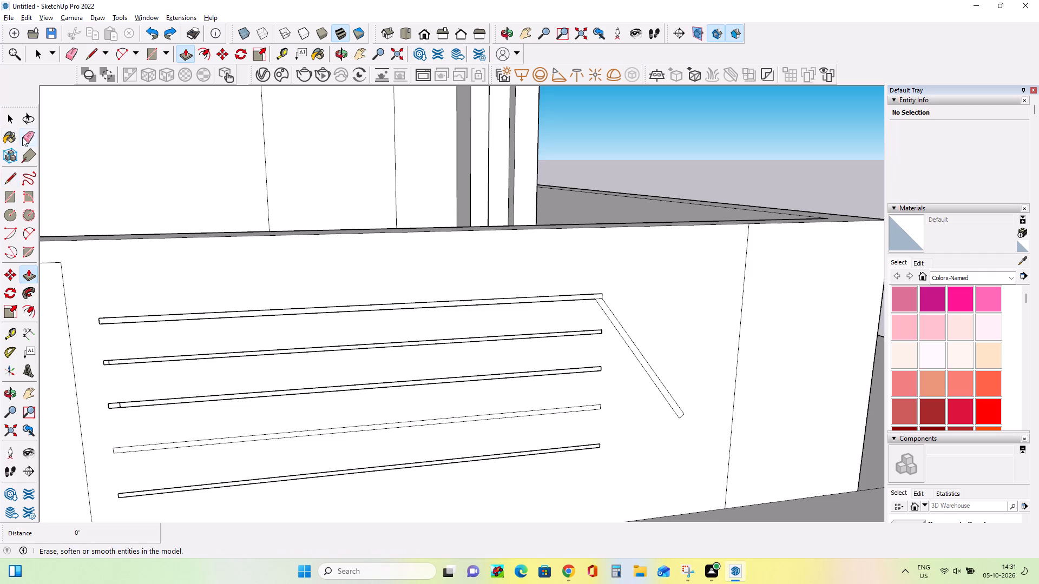
{"action": "left_click", "coordinate": [22, 137]}
{"action": "scroll", "coordinate": [104, 350], "scroll_direction": "up", "scroll_amount": 8}
{"action": "left_click", "coordinate": [115, 364]}
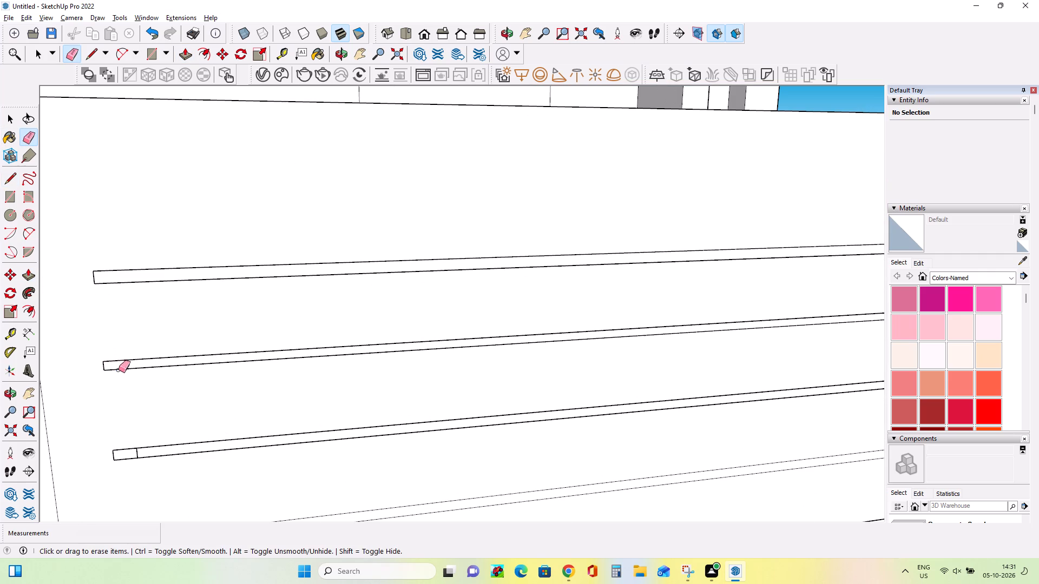
{"action": "left_click", "coordinate": [138, 454]}
Recess the fourth groove strip on the front compound wall by about 1' 9 3/4" with Push/Pull.
{"action": "left_click", "coordinate": [33, 272]}
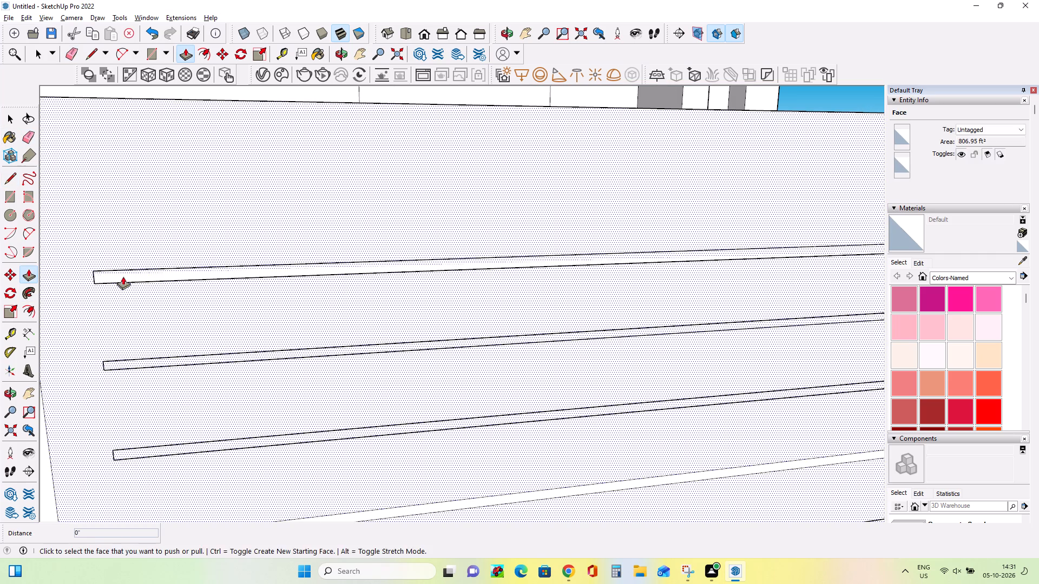
{"action": "left_click", "coordinate": [123, 276]}
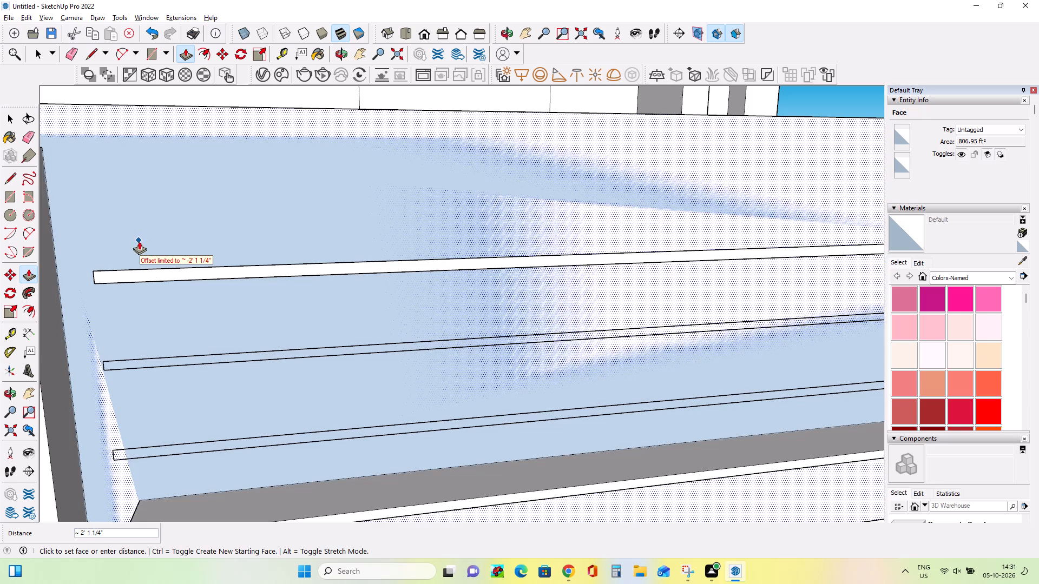
{"action": "key", "text": "Escape"}
{"action": "scroll", "coordinate": [138, 368], "scroll_direction": "down", "scroll_amount": 12}
{"action": "middle_click_drag", "start_coordinate": [176, 486], "coordinate": [174, 508]}
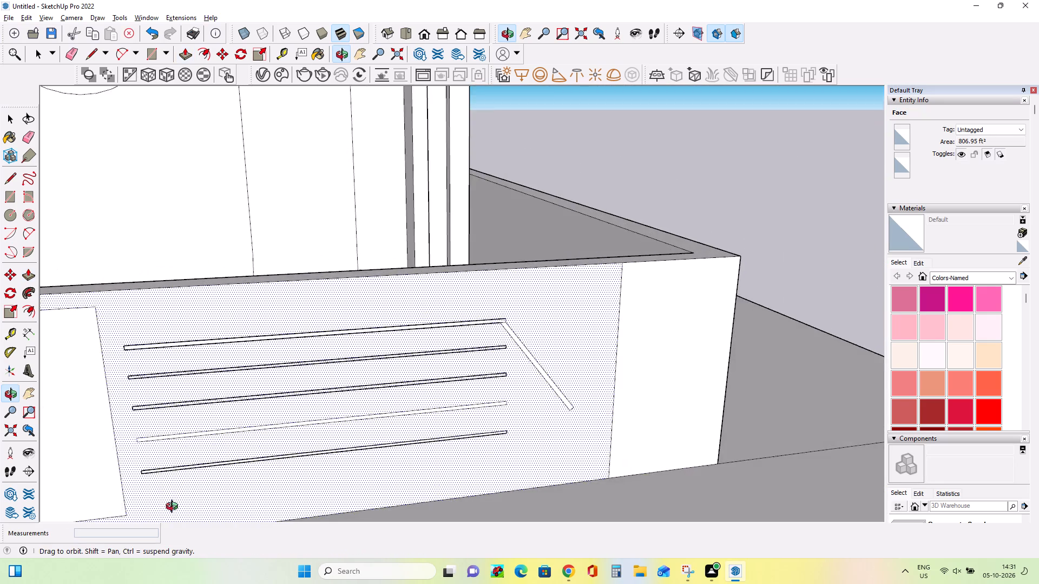
{"action": "middle_click_drag", "start_coordinate": [174, 508], "coordinate": [55, 459]}
{"action": "scroll", "coordinate": [192, 400], "scroll_direction": "down", "scroll_amount": 13}
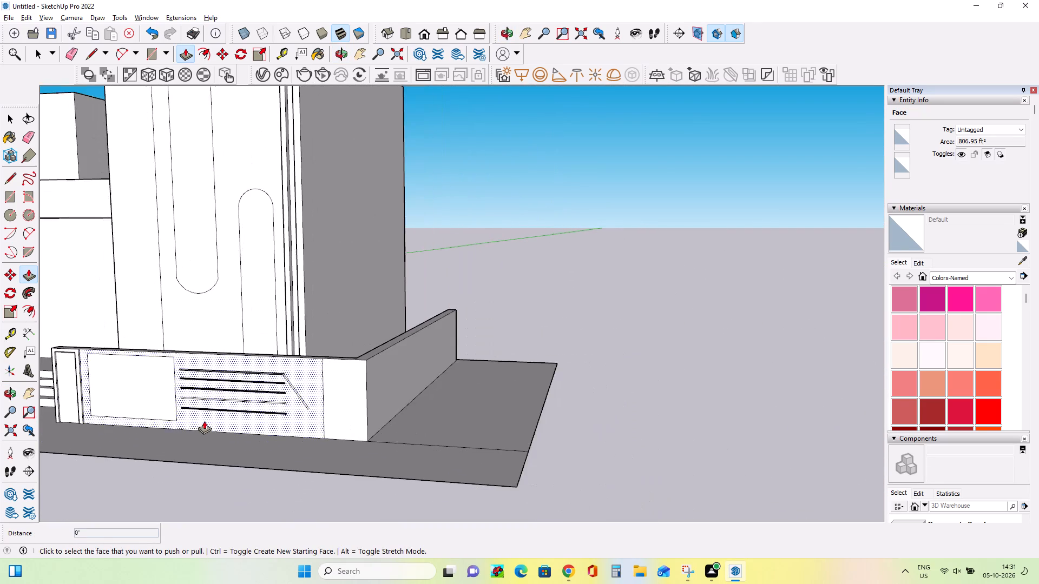
{"action": "middle_click_drag", "start_coordinate": [151, 424], "coordinate": [301, 399]}
{"action": "scroll", "coordinate": [301, 407], "scroll_direction": "up", "scroll_amount": 12}
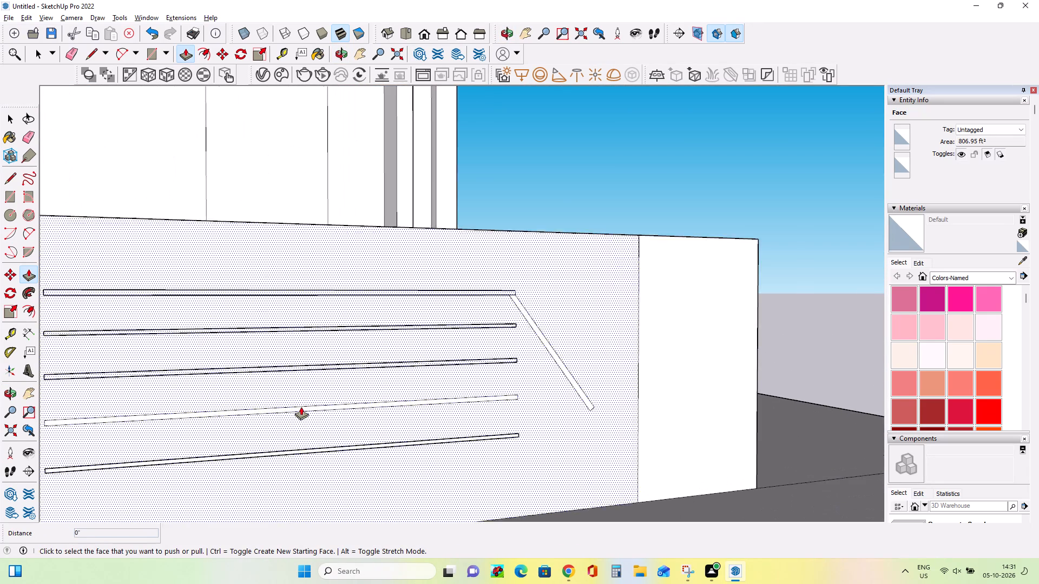
{"action": "scroll", "coordinate": [301, 407], "scroll_direction": "up", "scroll_amount": 1}
{"action": "left_click", "coordinate": [306, 408]}
{"action": "left_click", "coordinate": [302, 403]}
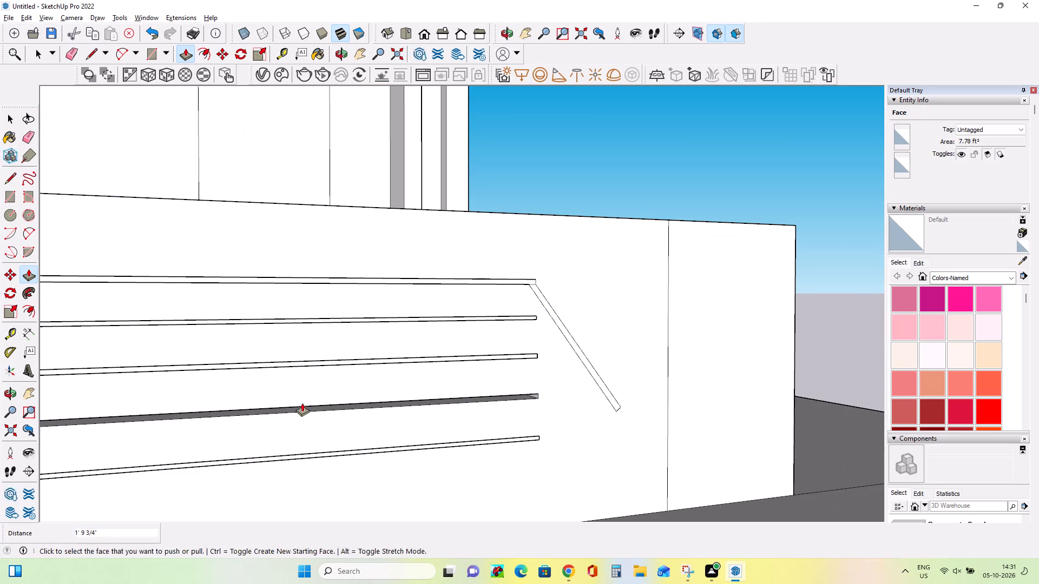
Push/Pull the bottom groove strip on the front compound wall by about 9/16".
{"action": "scroll", "coordinate": [311, 455], "scroll_direction": "up", "scroll_amount": 6}
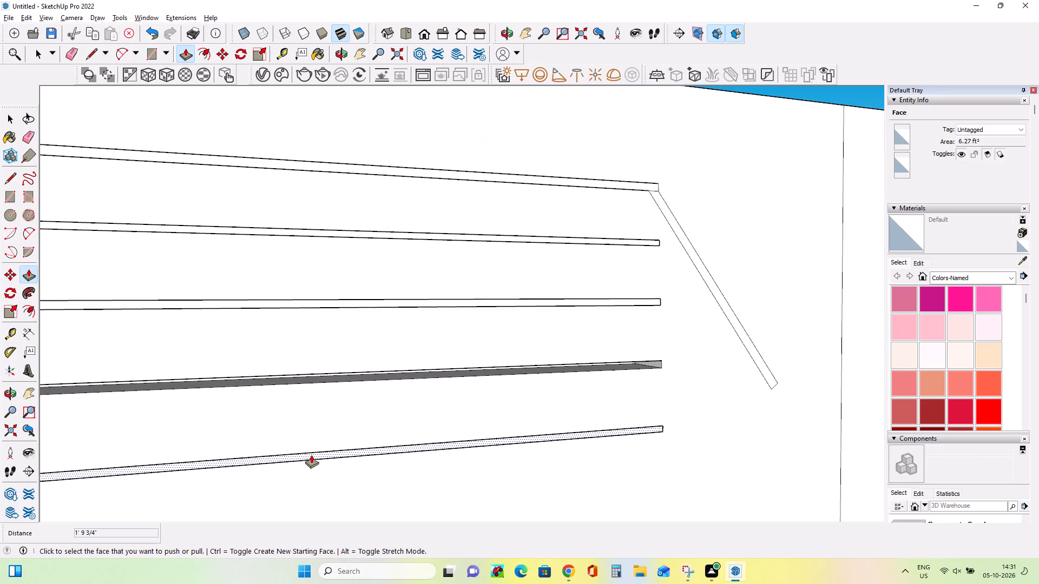
{"action": "left_click", "coordinate": [309, 455]}
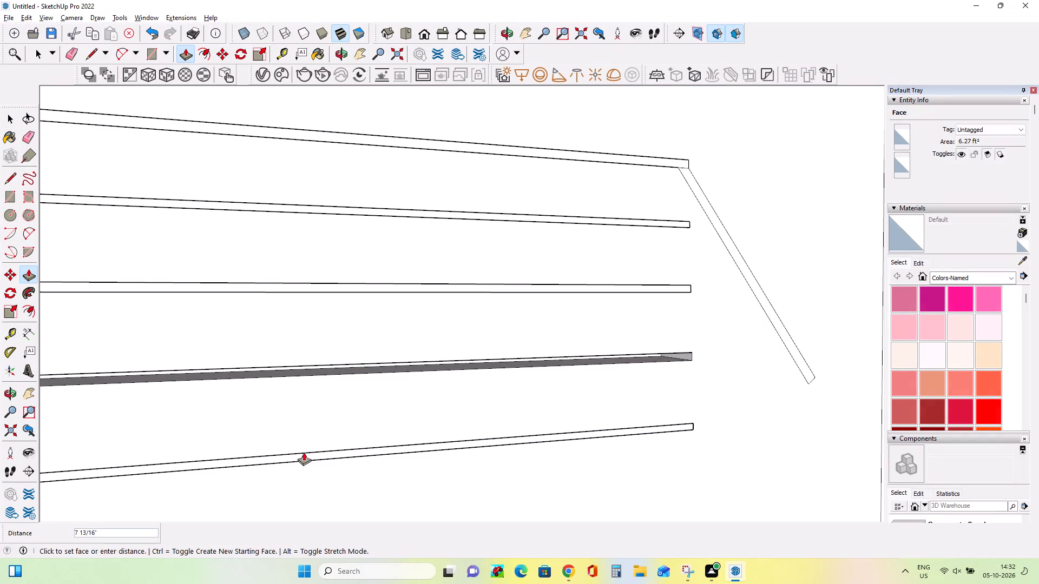
{"action": "left_click", "coordinate": [305, 458]}
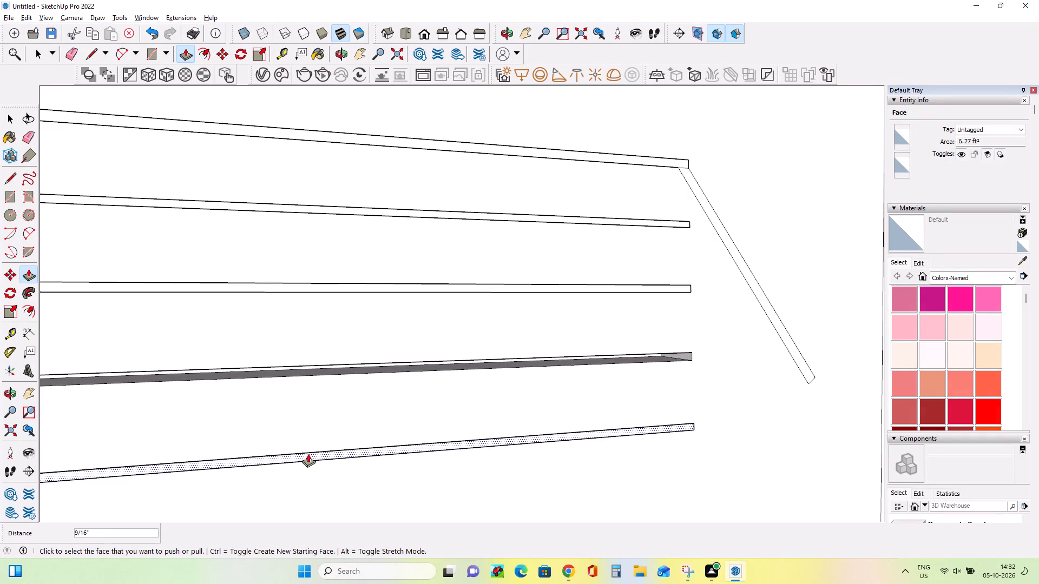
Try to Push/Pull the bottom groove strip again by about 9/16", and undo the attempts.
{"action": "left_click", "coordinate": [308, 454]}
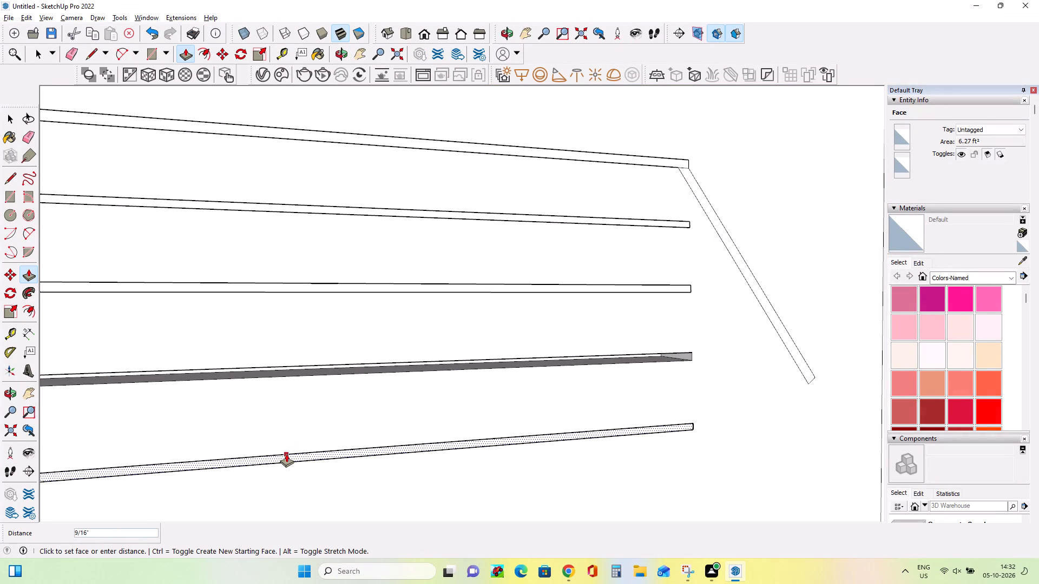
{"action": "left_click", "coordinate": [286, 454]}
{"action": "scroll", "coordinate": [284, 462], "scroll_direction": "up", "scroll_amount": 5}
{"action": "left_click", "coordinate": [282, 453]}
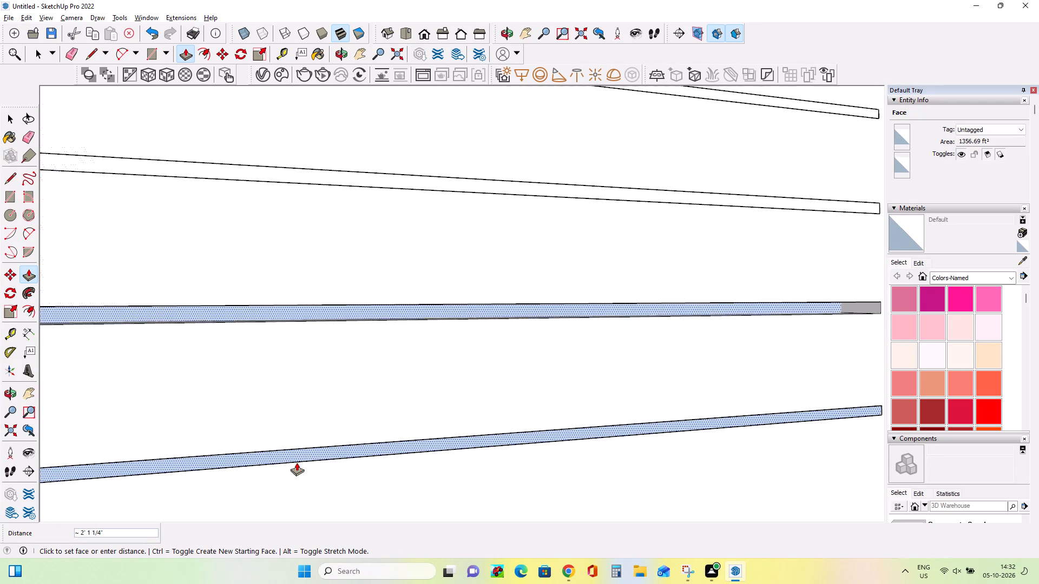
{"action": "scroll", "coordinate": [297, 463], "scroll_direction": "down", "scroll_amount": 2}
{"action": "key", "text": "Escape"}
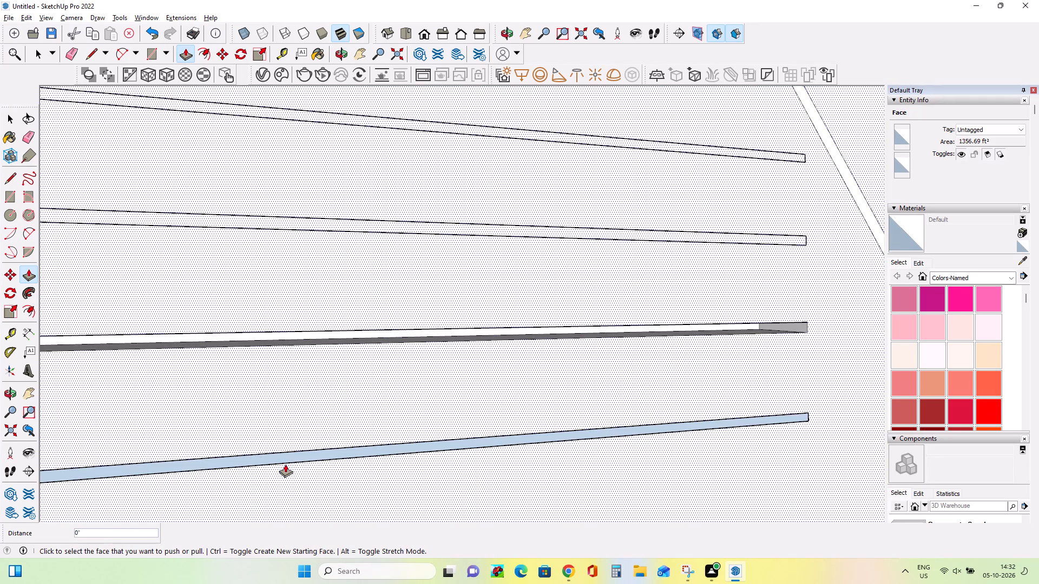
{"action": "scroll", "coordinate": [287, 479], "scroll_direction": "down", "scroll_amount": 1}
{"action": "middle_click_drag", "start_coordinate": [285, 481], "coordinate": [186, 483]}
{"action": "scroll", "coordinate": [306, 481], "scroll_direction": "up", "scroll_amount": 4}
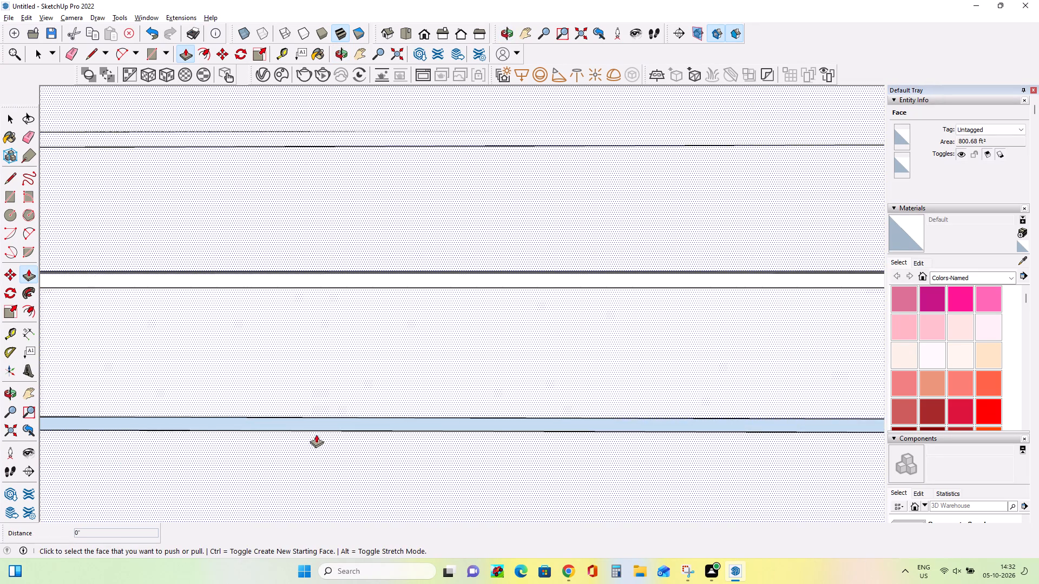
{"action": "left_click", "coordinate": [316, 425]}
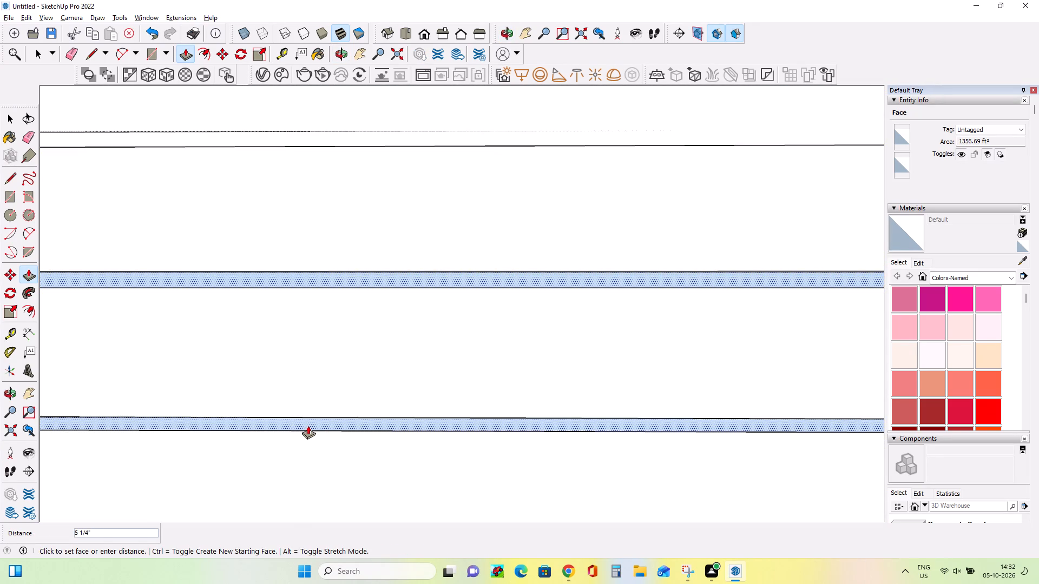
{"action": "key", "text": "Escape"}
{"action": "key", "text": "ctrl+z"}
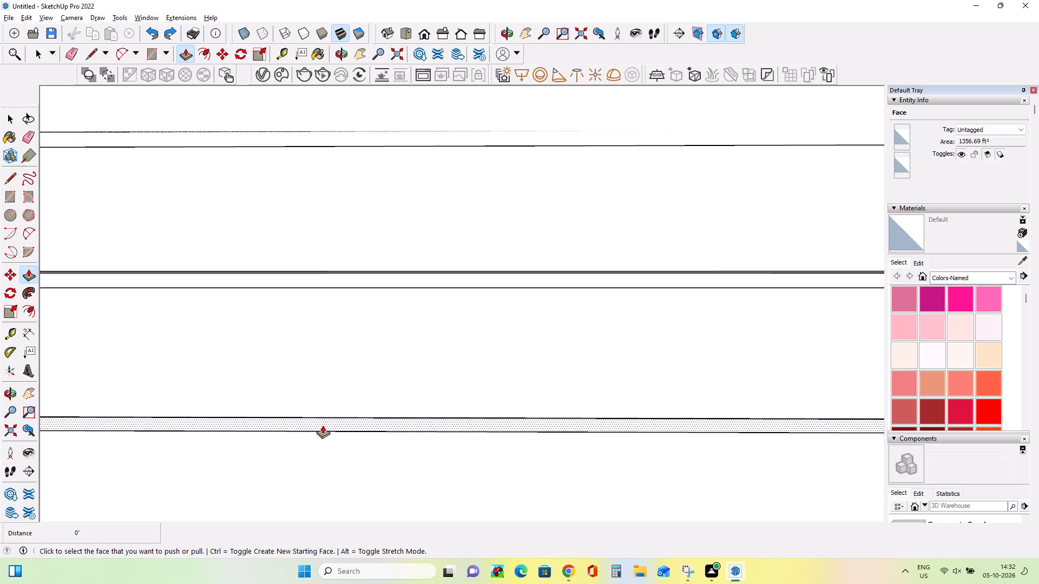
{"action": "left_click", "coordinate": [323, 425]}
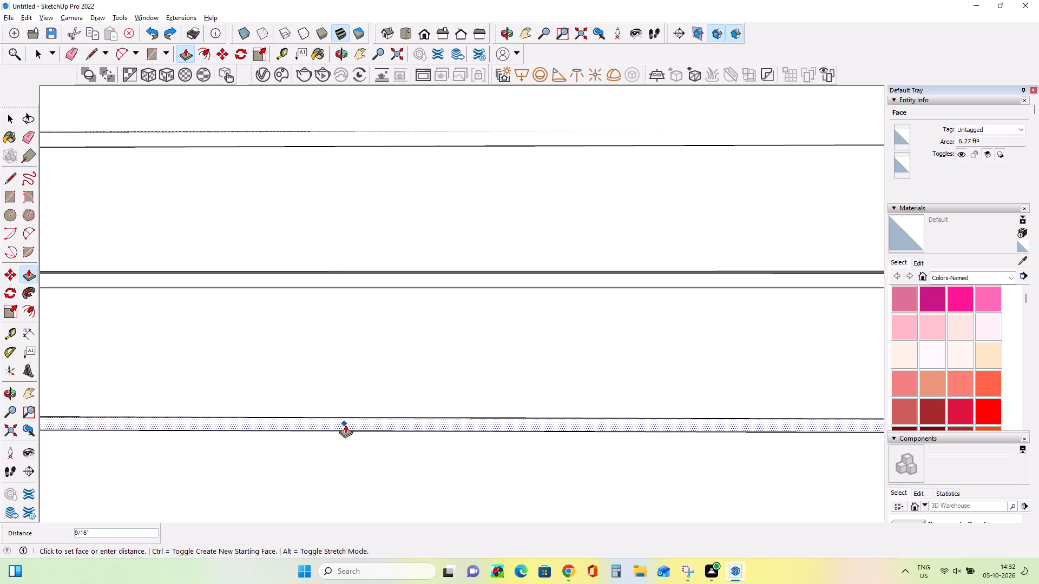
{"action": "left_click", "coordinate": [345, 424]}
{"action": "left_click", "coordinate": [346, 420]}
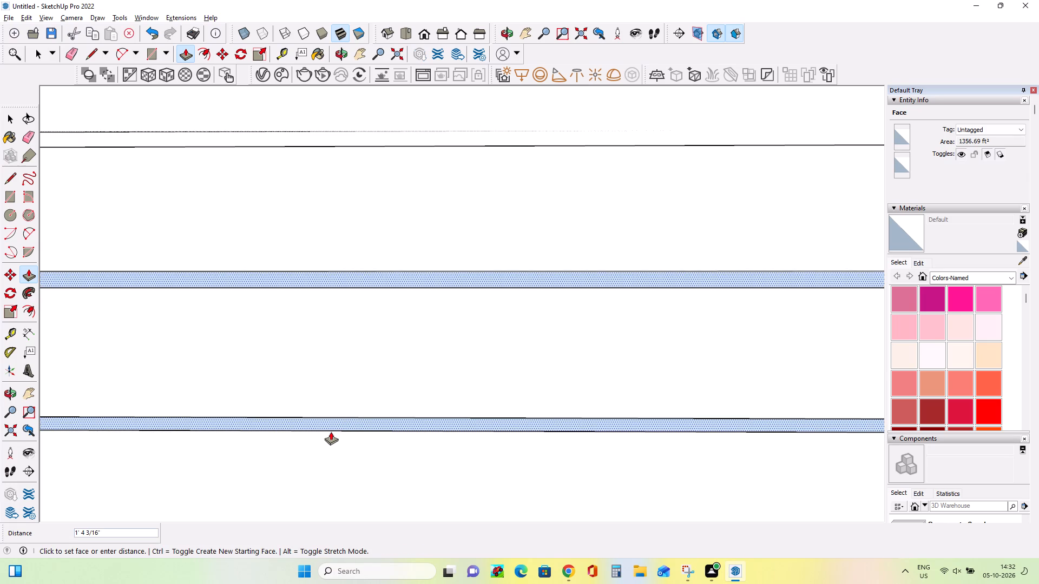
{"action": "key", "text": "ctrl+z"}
Erase the short joint line between the top groove strip and the diagonal strip to merge them.
{"action": "scroll", "coordinate": [327, 433], "scroll_direction": "down", "scroll_amount": 1}
{"action": "middle_click_drag", "start_coordinate": [321, 446], "coordinate": [318, 452]}
{"action": "middle_click_drag", "start_coordinate": [318, 447], "coordinate": [313, 454]}
{"action": "scroll", "coordinate": [313, 454], "scroll_direction": "down", "scroll_amount": 3}
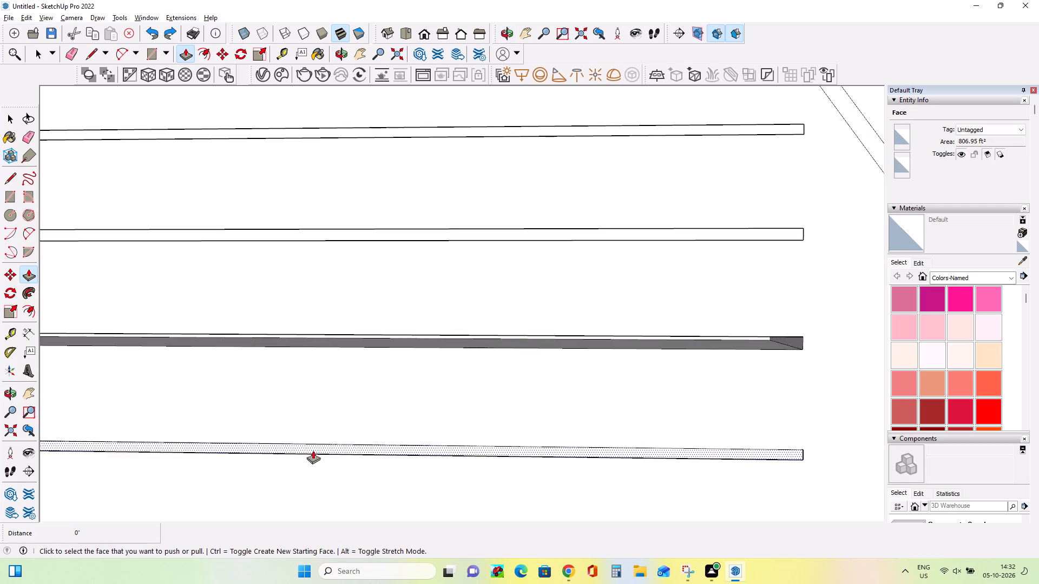
{"action": "scroll", "coordinate": [313, 450], "scroll_direction": "down", "scroll_amount": 4}
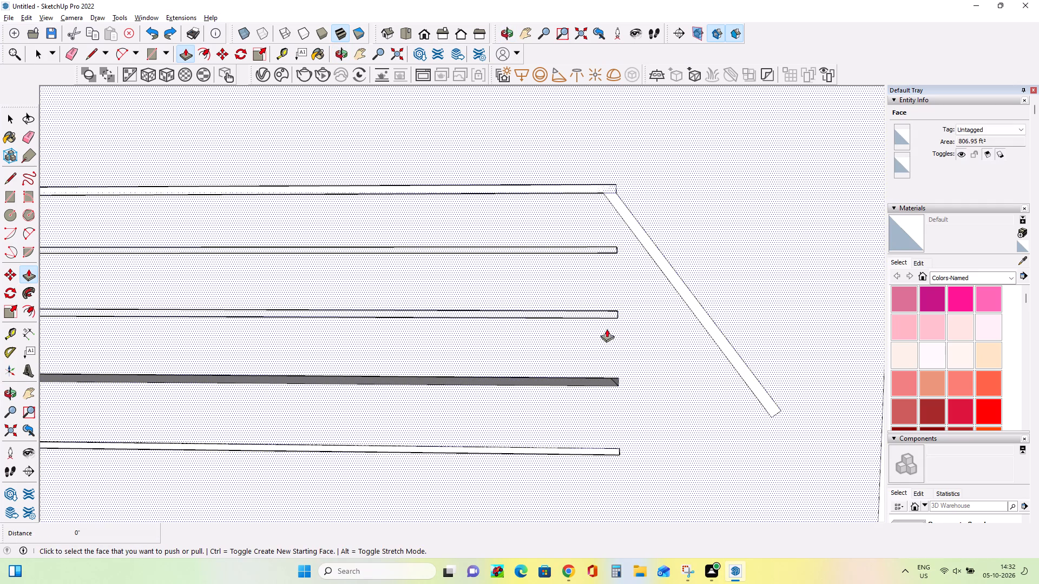
{"action": "scroll", "coordinate": [462, 351], "scroll_direction": "down", "scroll_amount": 8}
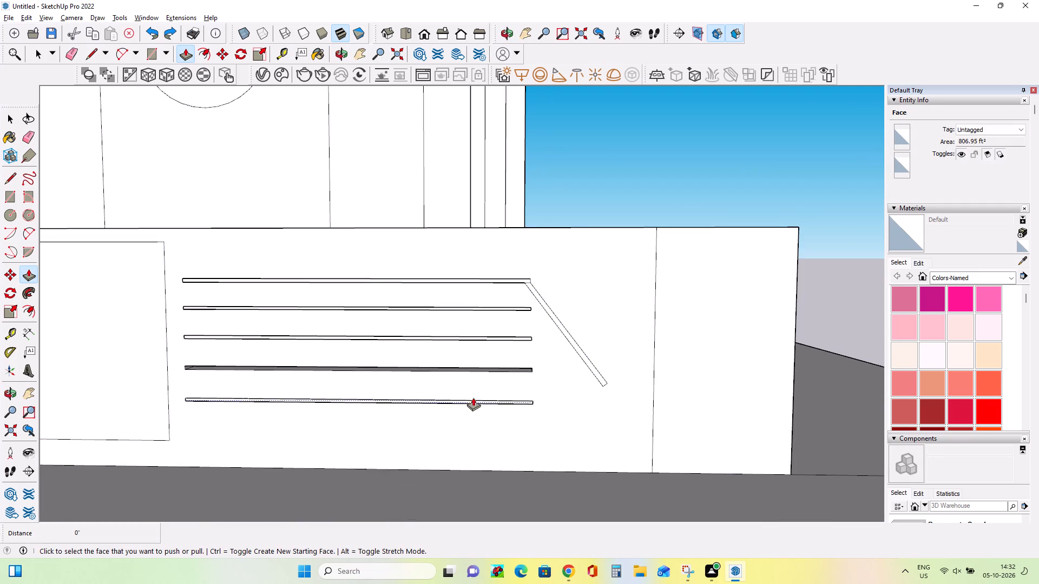
{"action": "scroll", "coordinate": [474, 402], "scroll_direction": "up", "scroll_amount": 4}
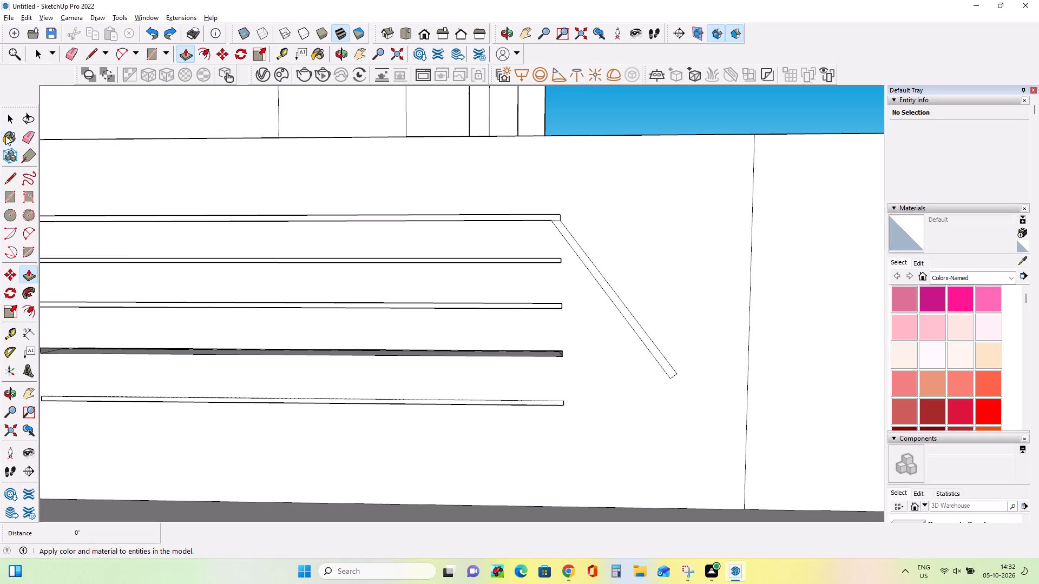
{"action": "left_click", "coordinate": [25, 139]}
{"action": "scroll", "coordinate": [568, 210], "scroll_direction": "up", "scroll_amount": 7}
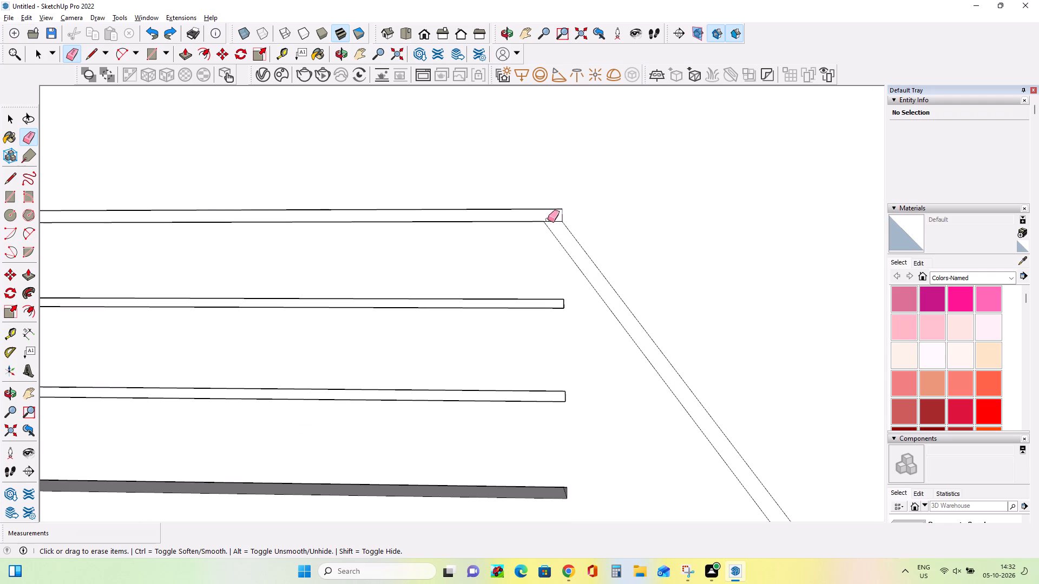
{"action": "left_click", "coordinate": [557, 221]}
Push/Pull the merged top and diagonal strip face by about 1' 9 1/8", and clear the selection.
{"action": "scroll", "coordinate": [564, 252], "scroll_direction": "down", "scroll_amount": 4}
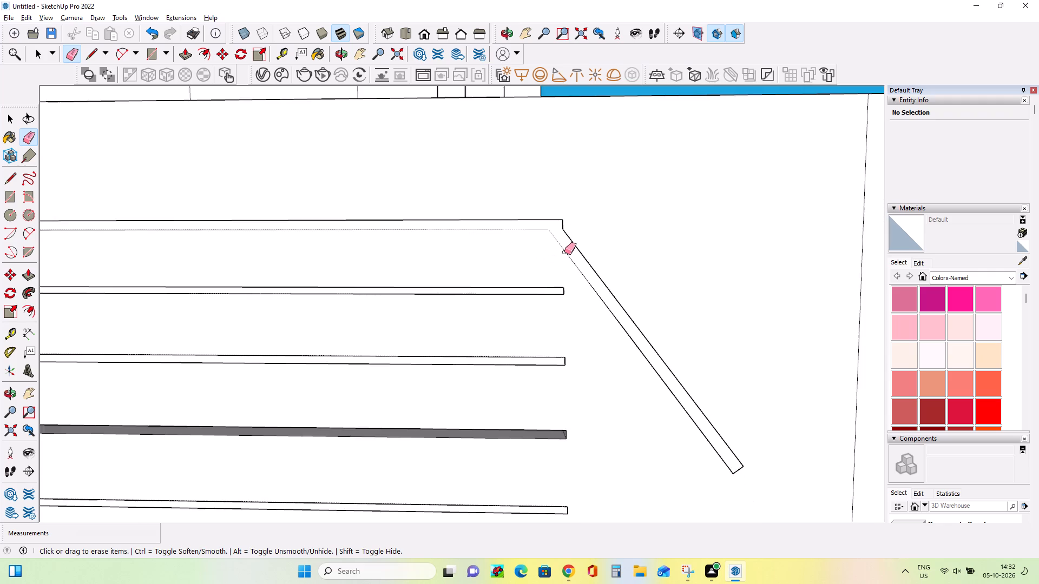
{"action": "scroll", "coordinate": [564, 252], "scroll_direction": "down", "scroll_amount": 9}
{"action": "middle_click_drag", "start_coordinate": [561, 266], "coordinate": [614, 304]}
{"action": "scroll", "coordinate": [588, 268], "scroll_direction": "up", "scroll_amount": 5}
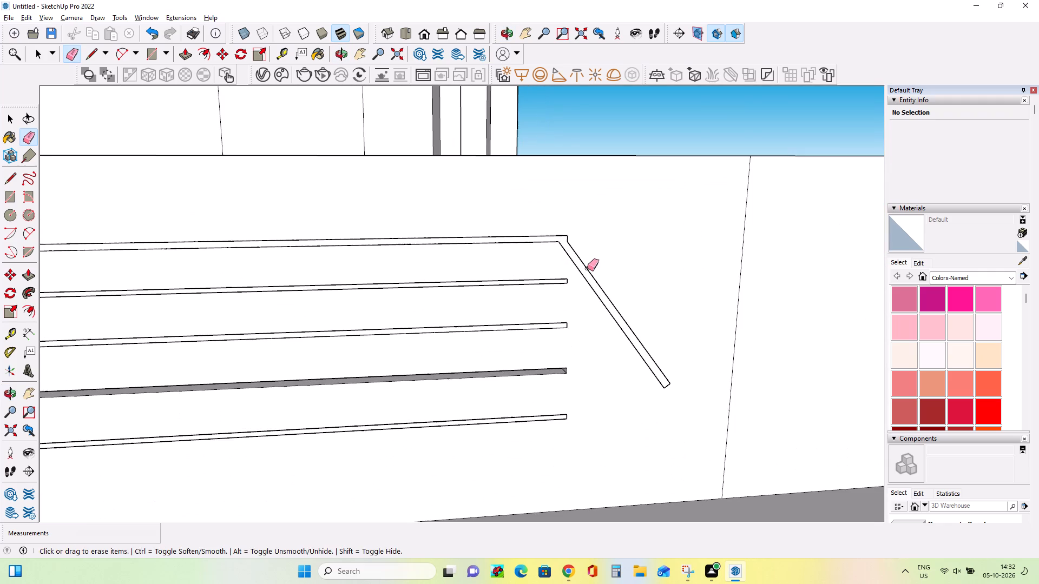
{"action": "left_click", "coordinate": [26, 275]}
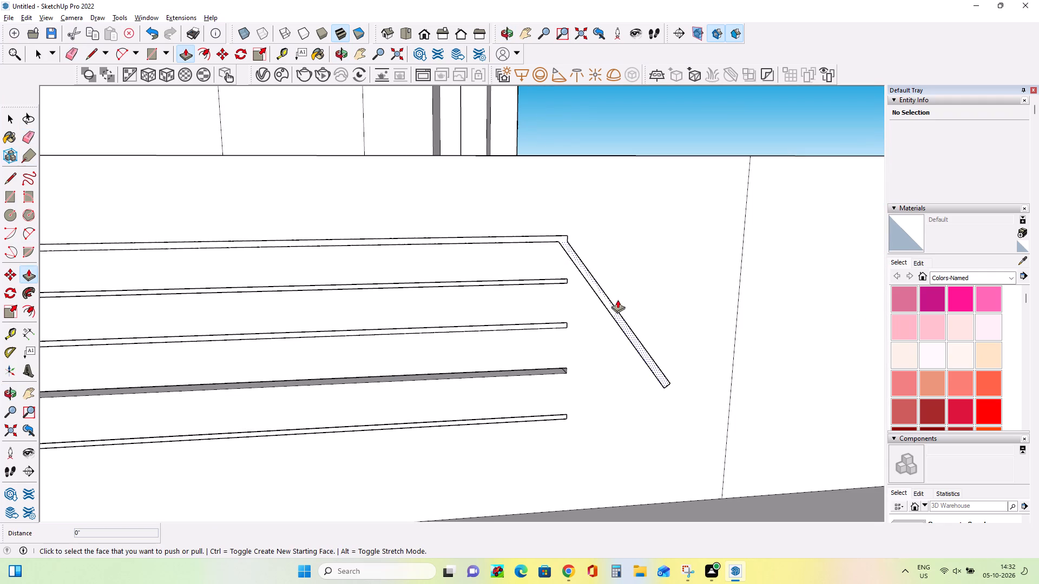
{"action": "left_click", "coordinate": [613, 305]}
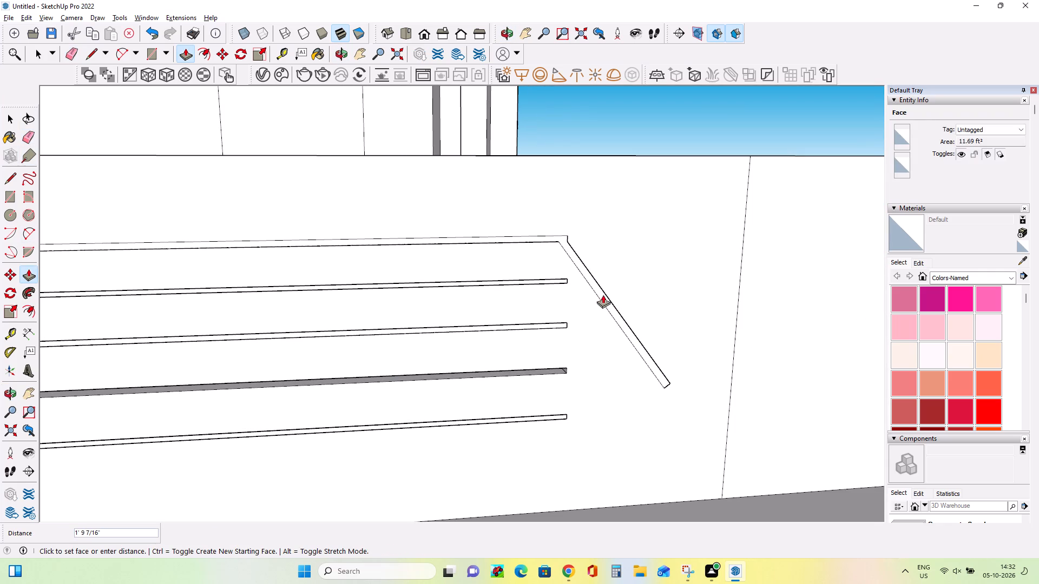
{"action": "left_click", "coordinate": [603, 295]}
{"action": "middle_click_drag", "start_coordinate": [568, 335], "coordinate": [547, 374]}
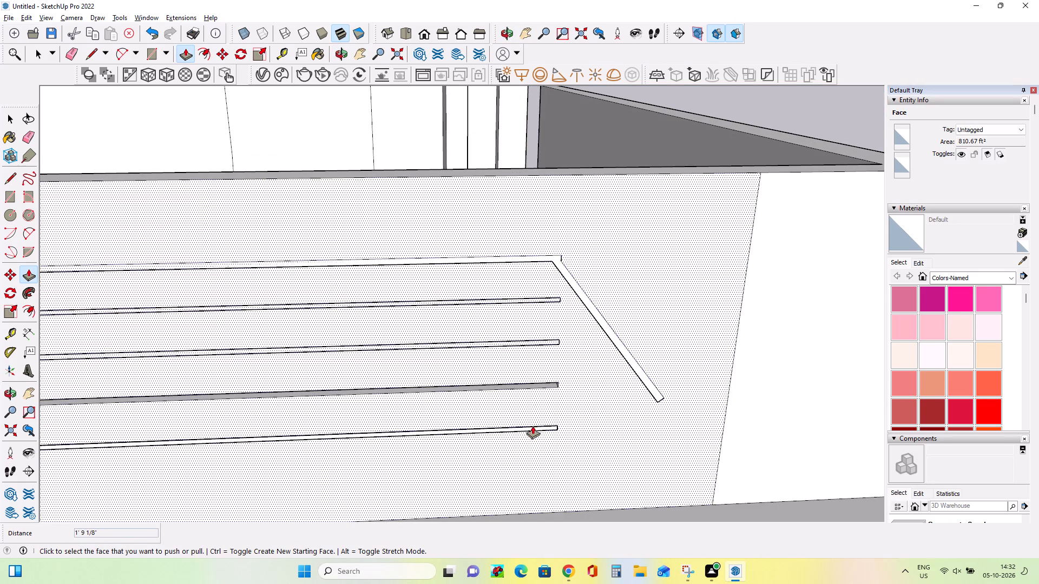
{"action": "middle_click_drag", "start_coordinate": [558, 430], "coordinate": [529, 364]}
{"action": "scroll", "coordinate": [523, 349], "scroll_direction": "down", "scroll_amount": 5}
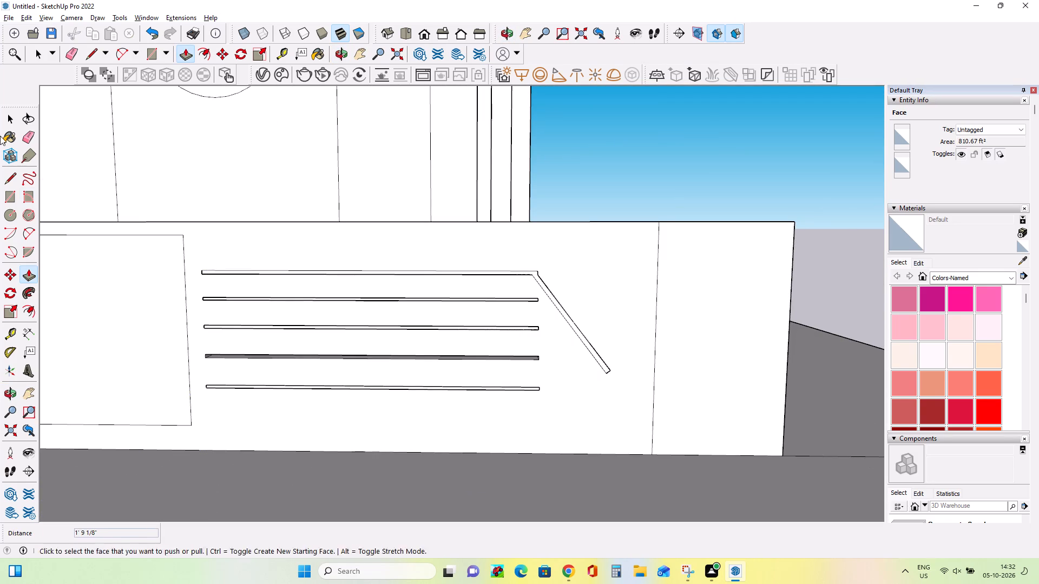
{"action": "left_click", "coordinate": [18, 130]}
{"action": "left_click", "coordinate": [15, 121]}
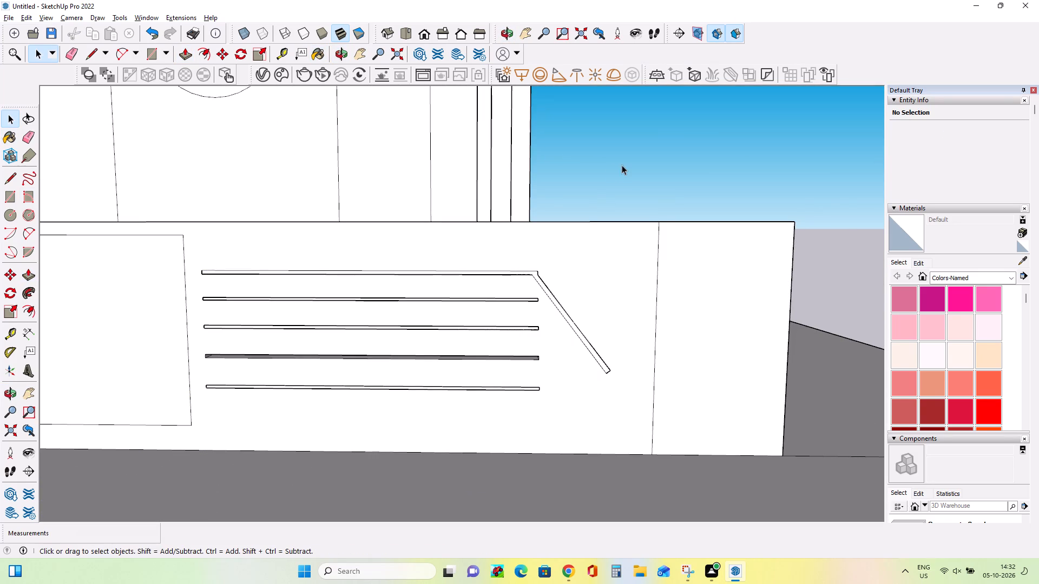
{"action": "left_click", "coordinate": [622, 165]}
Paint the front compound wall's face around the groove strips with the 0009_Linen colour.
{"action": "middle_click_drag", "start_coordinate": [599, 309], "coordinate": [659, 336]}
{"action": "scroll", "coordinate": [603, 311], "scroll_direction": "down", "scroll_amount": 1}
{"action": "scroll", "coordinate": [656, 330], "scroll_direction": "down", "scroll_amount": 3}
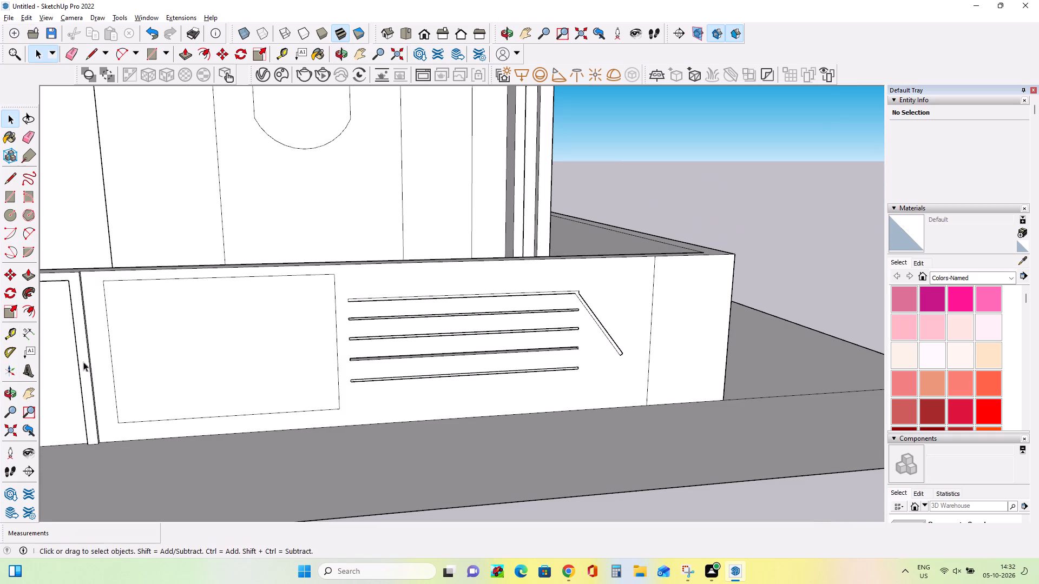
{"action": "left_click", "coordinate": [28, 400]}
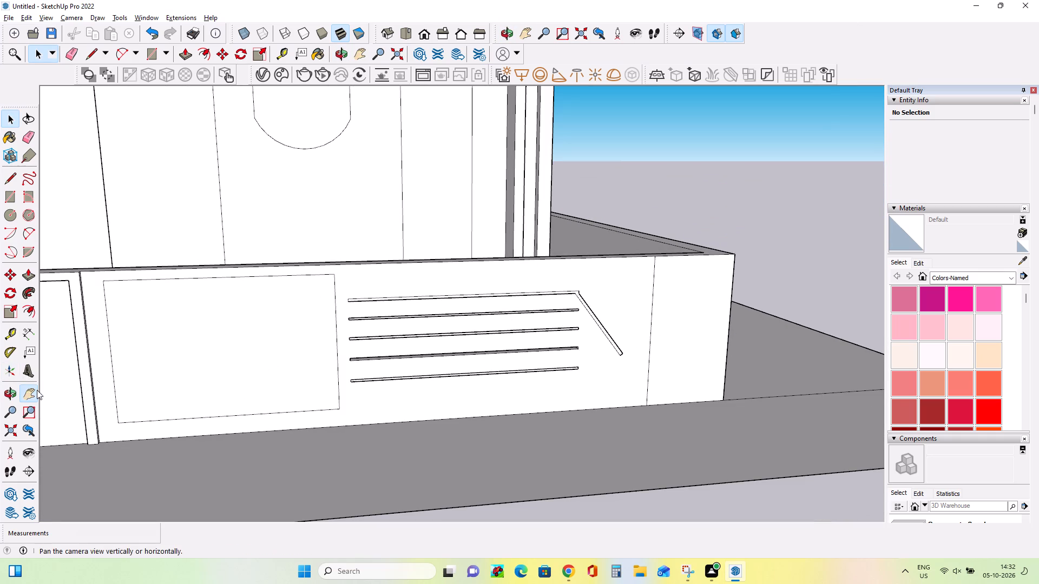
{"action": "left_click_drag", "start_coordinate": [94, 369], "coordinate": [314, 388]}
{"action": "middle_click_drag", "start_coordinate": [300, 387], "coordinate": [353, 389]}
{"action": "scroll", "coordinate": [353, 389], "scroll_direction": "down", "scroll_amount": 14}
{"action": "middle_click_drag", "start_coordinate": [720, 408], "coordinate": [623, 430]}
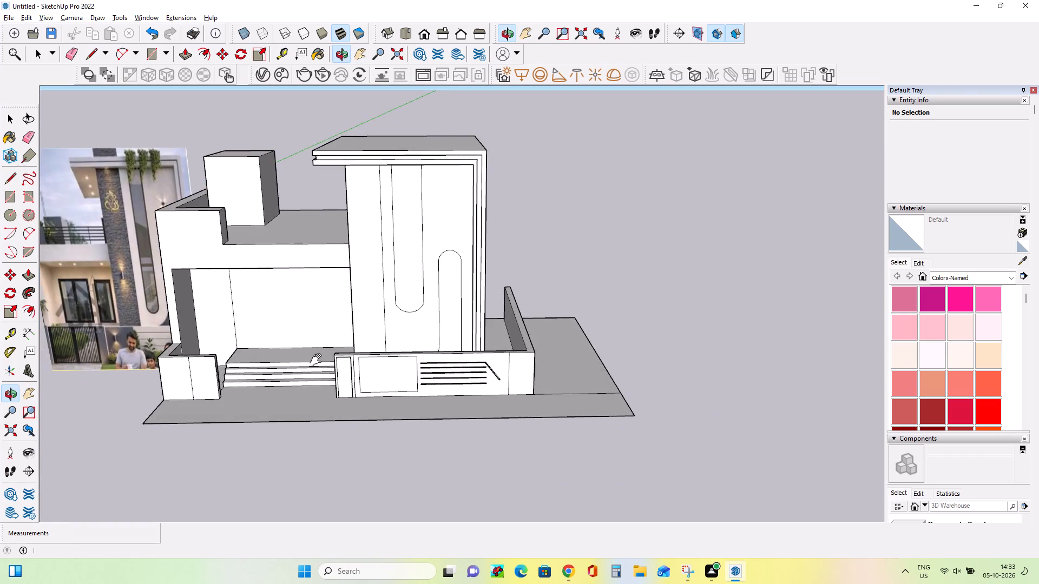
{"action": "scroll", "coordinate": [318, 360], "scroll_direction": "up", "scroll_amount": 3}
{"action": "scroll", "coordinate": [318, 361], "scroll_direction": "down", "scroll_amount": 3}
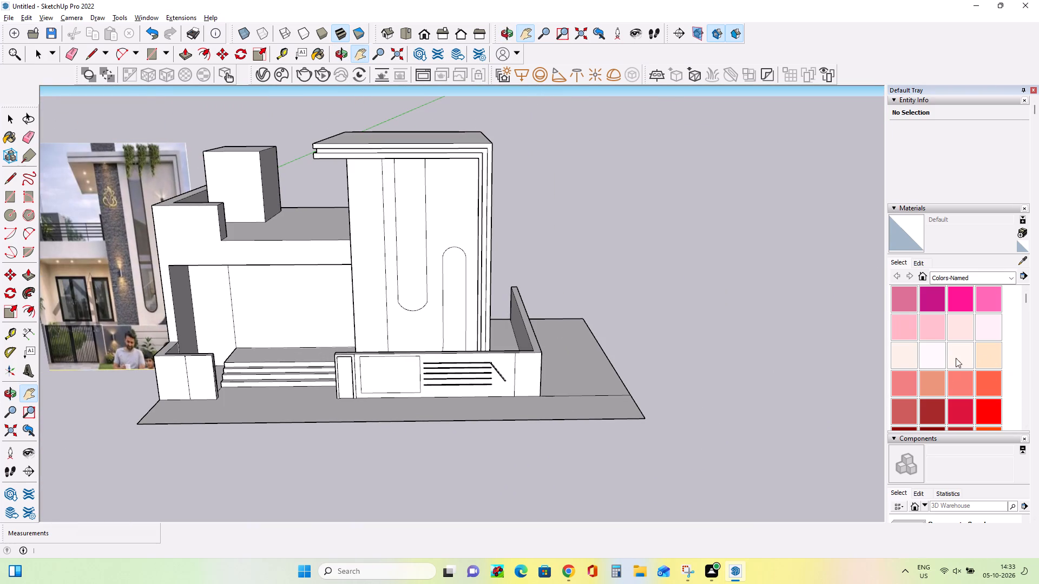
{"action": "left_click", "coordinate": [907, 357]}
{"action": "left_click", "coordinate": [509, 366]}
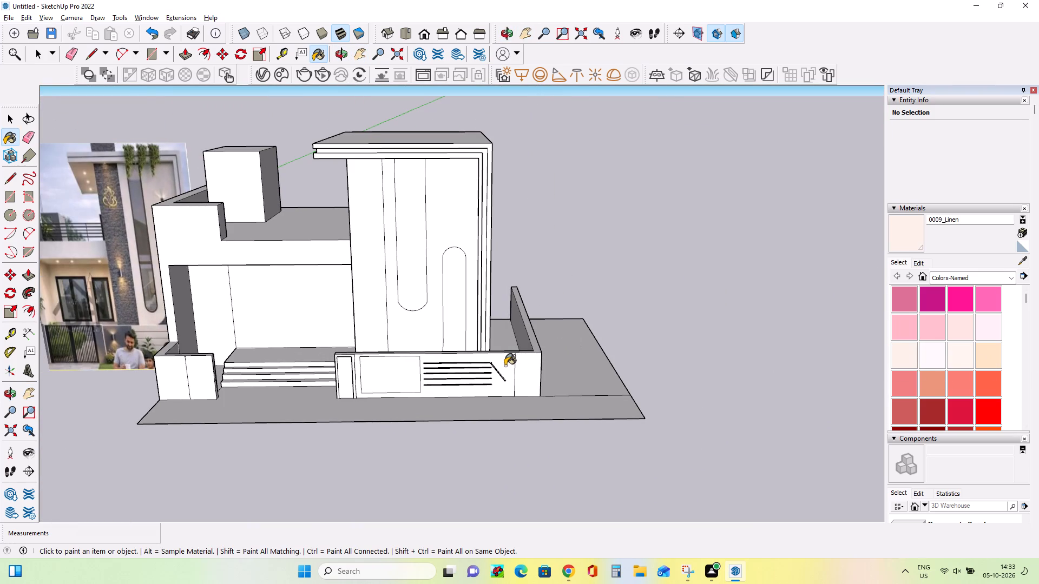
{"action": "left_click", "coordinate": [505, 366]}
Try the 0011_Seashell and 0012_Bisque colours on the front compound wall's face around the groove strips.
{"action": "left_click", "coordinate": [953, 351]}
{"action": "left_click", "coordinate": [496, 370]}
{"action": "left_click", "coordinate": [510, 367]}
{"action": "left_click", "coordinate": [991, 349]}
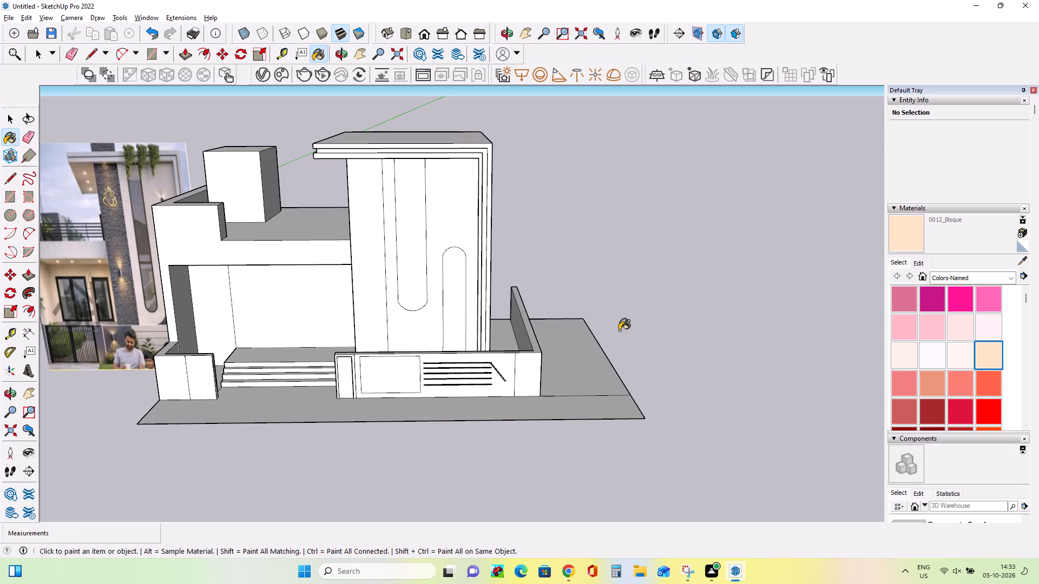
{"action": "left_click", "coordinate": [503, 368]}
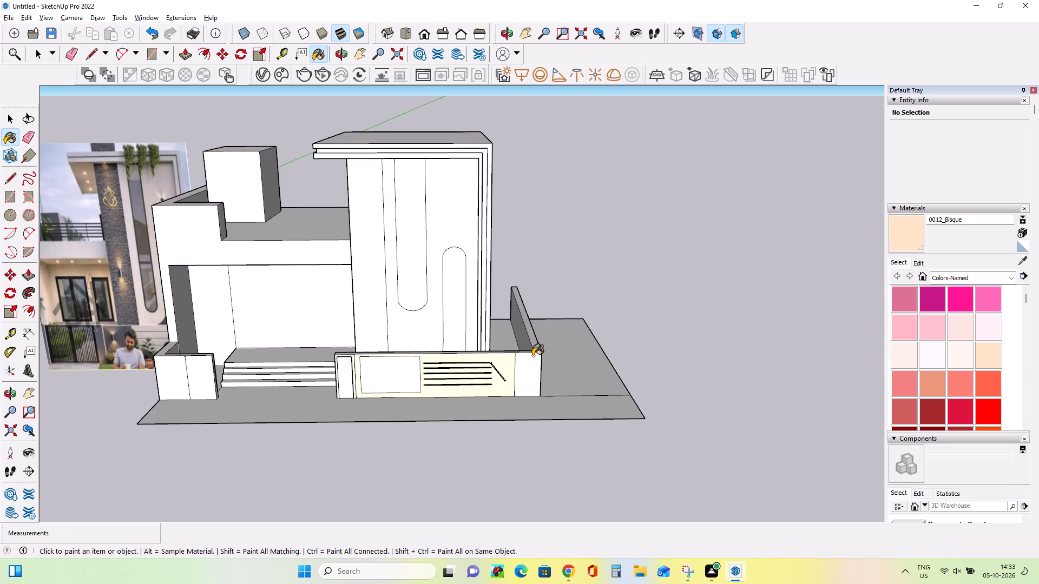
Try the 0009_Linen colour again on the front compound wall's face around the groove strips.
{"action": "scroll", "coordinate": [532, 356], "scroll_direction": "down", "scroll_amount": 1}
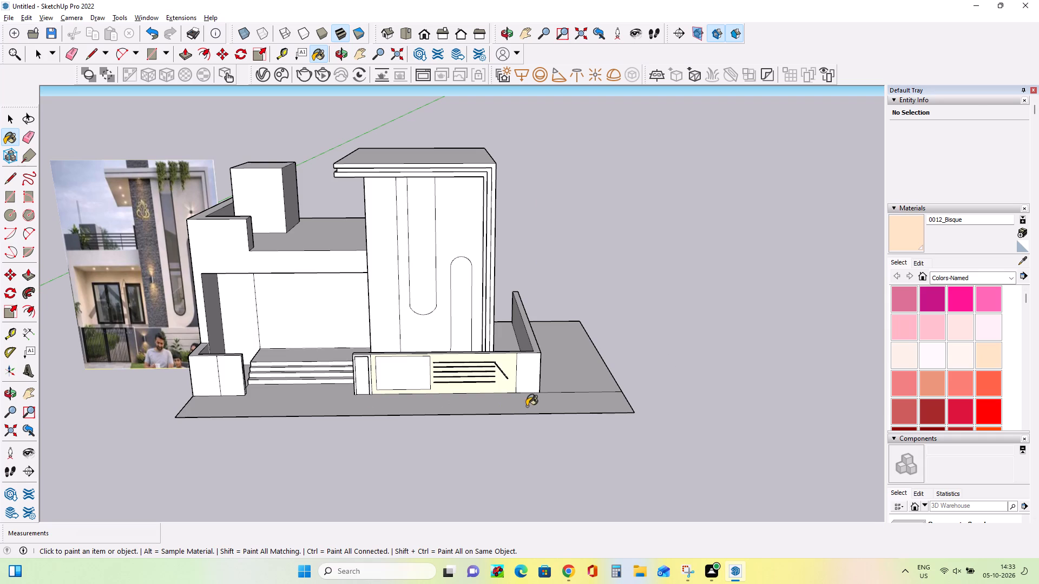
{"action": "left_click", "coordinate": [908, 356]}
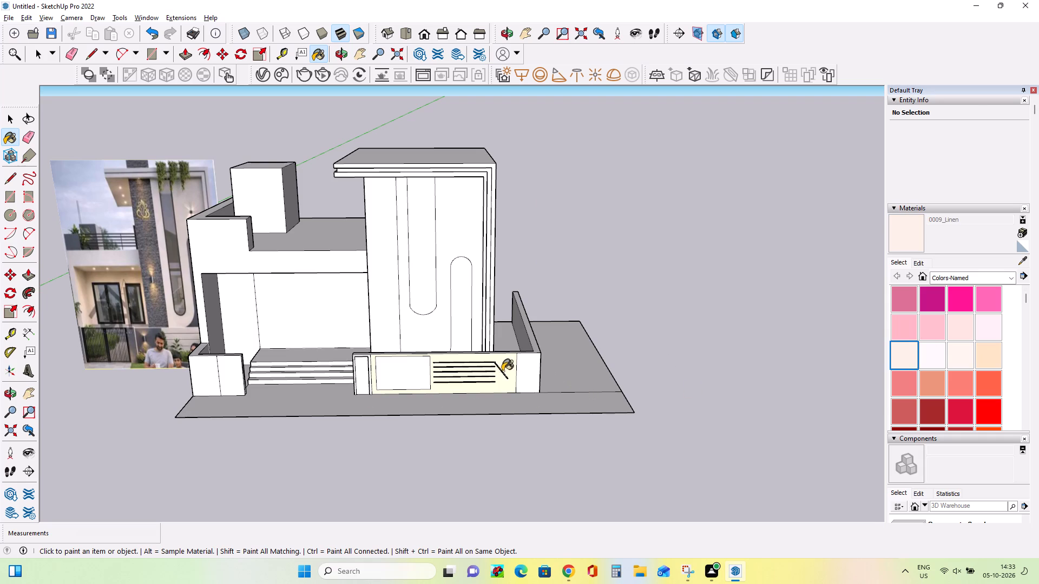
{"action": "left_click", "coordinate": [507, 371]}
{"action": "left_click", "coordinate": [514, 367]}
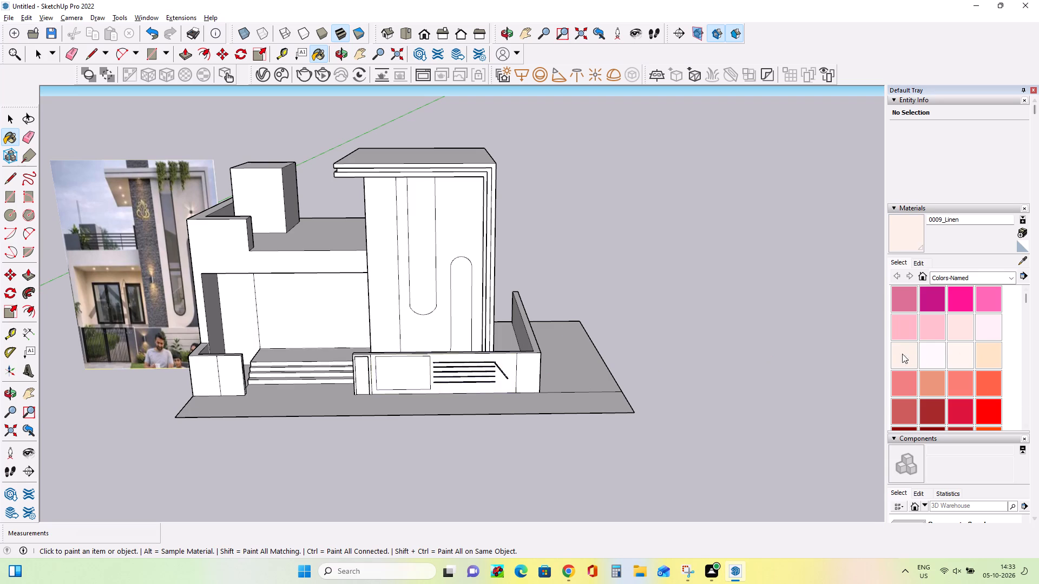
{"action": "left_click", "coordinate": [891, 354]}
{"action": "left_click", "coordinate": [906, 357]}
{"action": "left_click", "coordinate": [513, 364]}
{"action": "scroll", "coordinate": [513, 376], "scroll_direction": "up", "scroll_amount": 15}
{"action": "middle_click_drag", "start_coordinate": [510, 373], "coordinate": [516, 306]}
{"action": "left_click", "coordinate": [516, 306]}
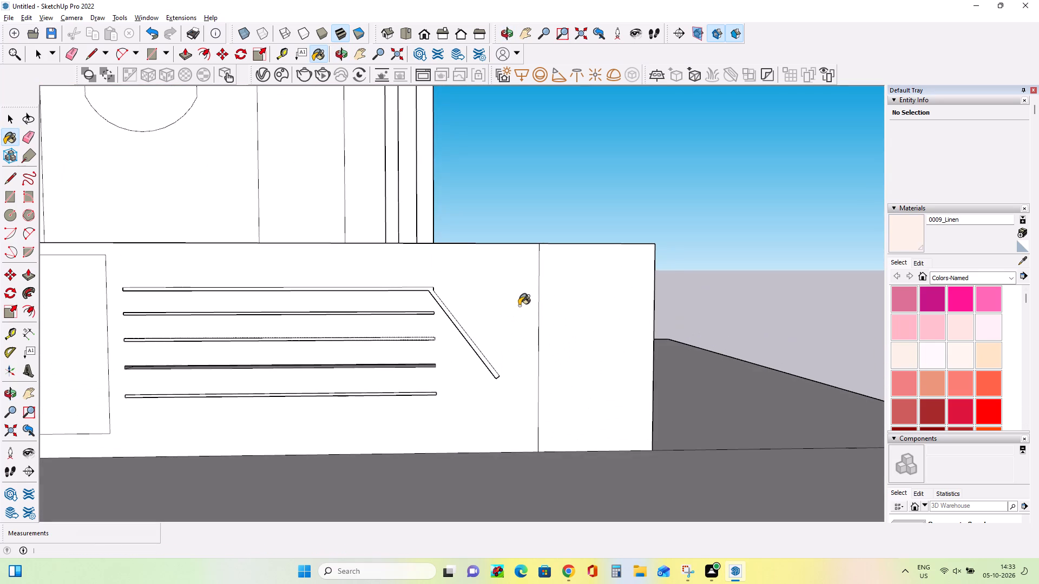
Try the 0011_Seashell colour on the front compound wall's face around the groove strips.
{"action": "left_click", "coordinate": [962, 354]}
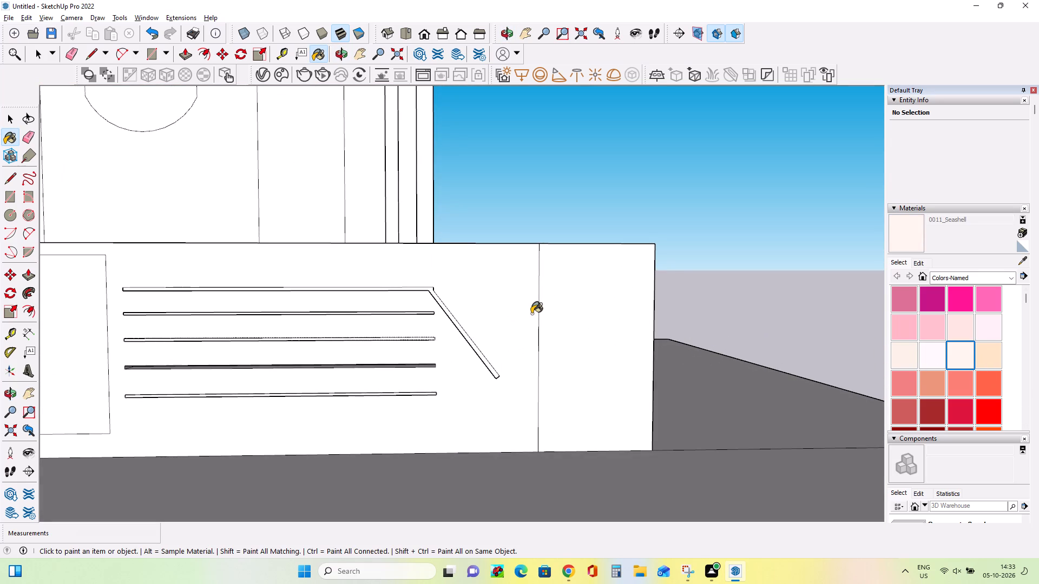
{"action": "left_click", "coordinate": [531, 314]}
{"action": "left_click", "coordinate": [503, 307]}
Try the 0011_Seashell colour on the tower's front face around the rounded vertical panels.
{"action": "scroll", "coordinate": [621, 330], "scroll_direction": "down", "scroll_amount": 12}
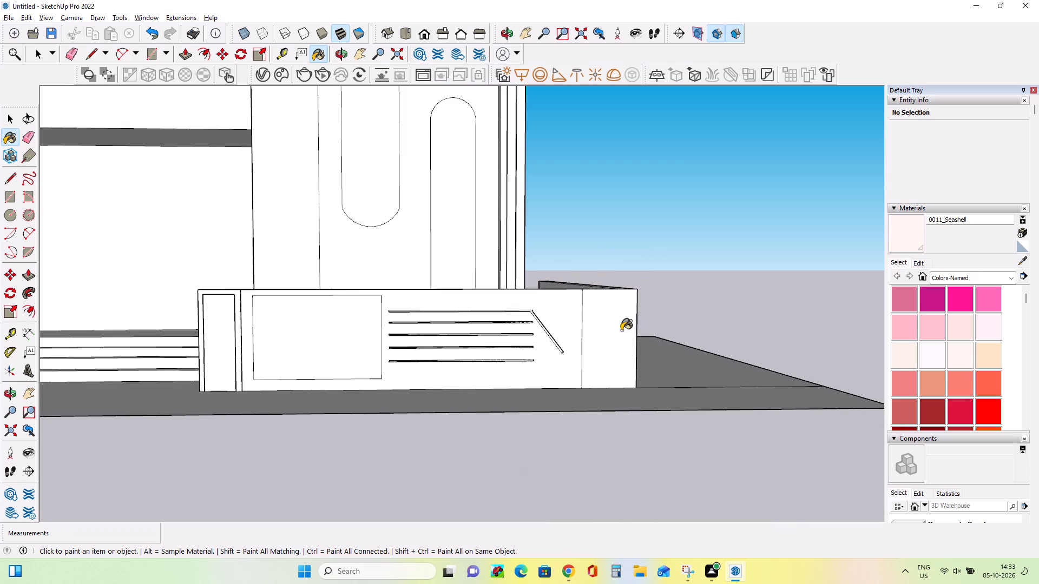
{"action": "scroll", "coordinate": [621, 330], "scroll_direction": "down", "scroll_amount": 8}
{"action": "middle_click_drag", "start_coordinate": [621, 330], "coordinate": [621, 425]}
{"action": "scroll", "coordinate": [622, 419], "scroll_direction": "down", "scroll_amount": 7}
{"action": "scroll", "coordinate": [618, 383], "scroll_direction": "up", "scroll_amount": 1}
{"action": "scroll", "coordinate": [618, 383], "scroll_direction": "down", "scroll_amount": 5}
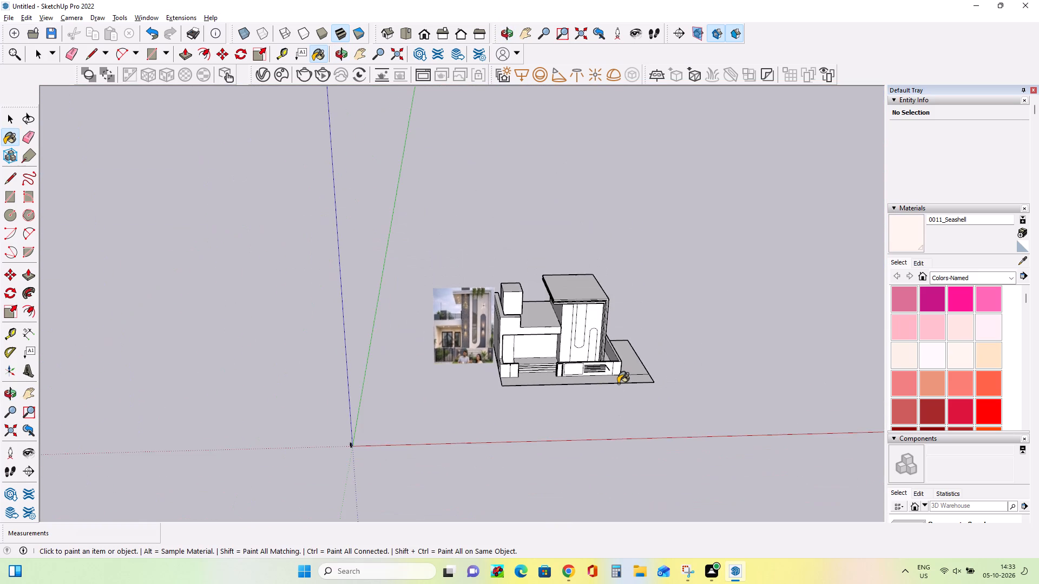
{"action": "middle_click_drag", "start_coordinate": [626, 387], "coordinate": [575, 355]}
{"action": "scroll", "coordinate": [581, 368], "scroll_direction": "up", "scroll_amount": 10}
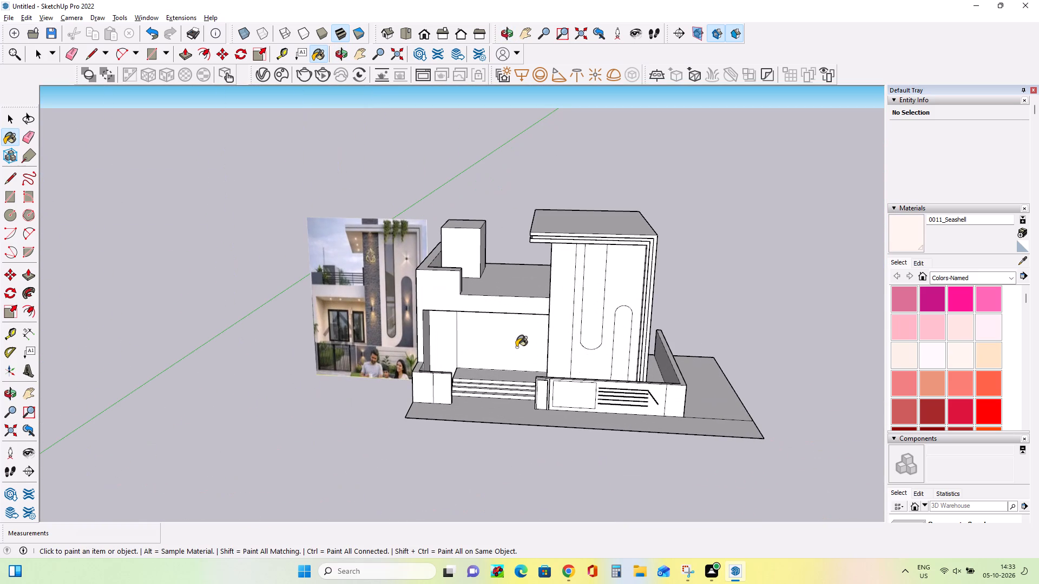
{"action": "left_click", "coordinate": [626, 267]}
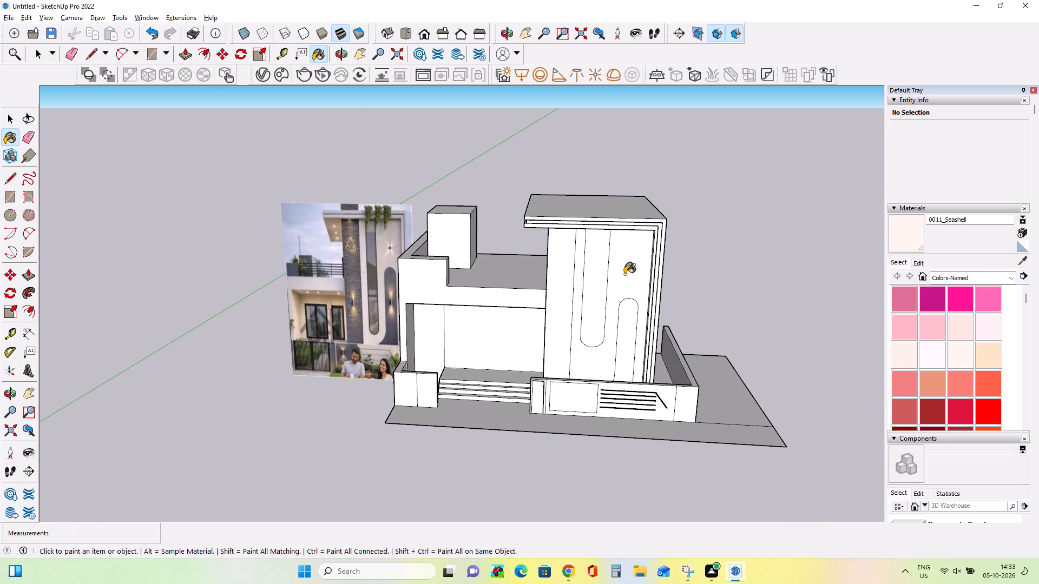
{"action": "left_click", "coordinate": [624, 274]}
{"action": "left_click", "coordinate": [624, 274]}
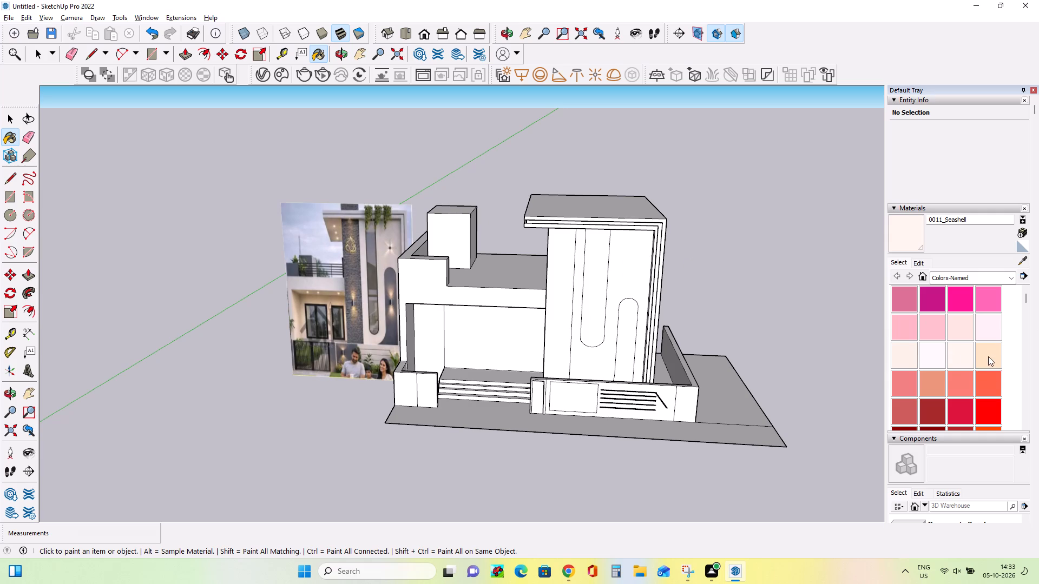
Paint the tower's front face, the grooved compound wall face and the porch's parapet front with the 0012_Bisque colour.
{"action": "left_click", "coordinate": [983, 357]}
{"action": "left_click", "coordinate": [622, 267]}
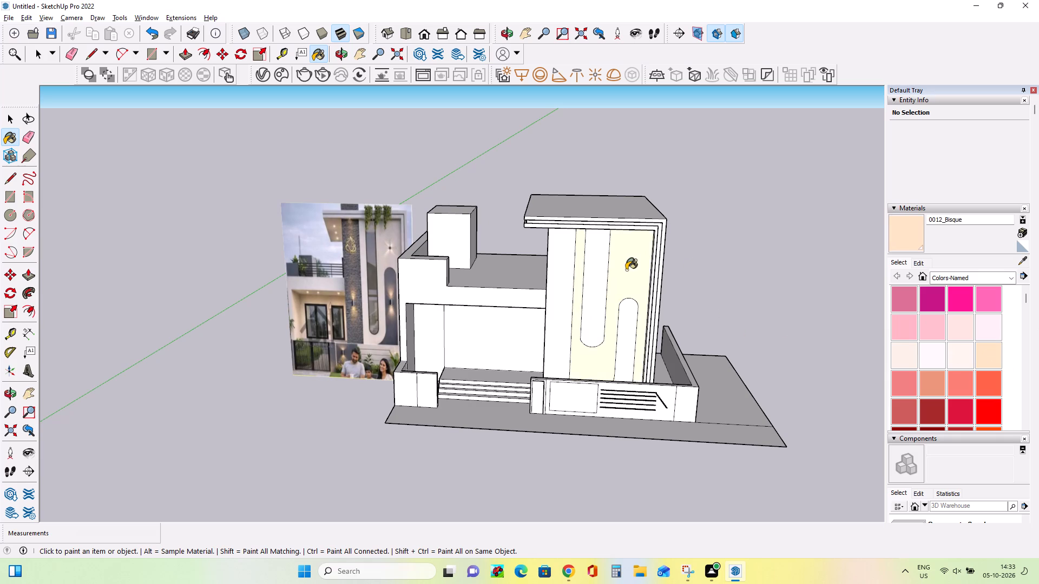
{"action": "left_click", "coordinate": [668, 394]}
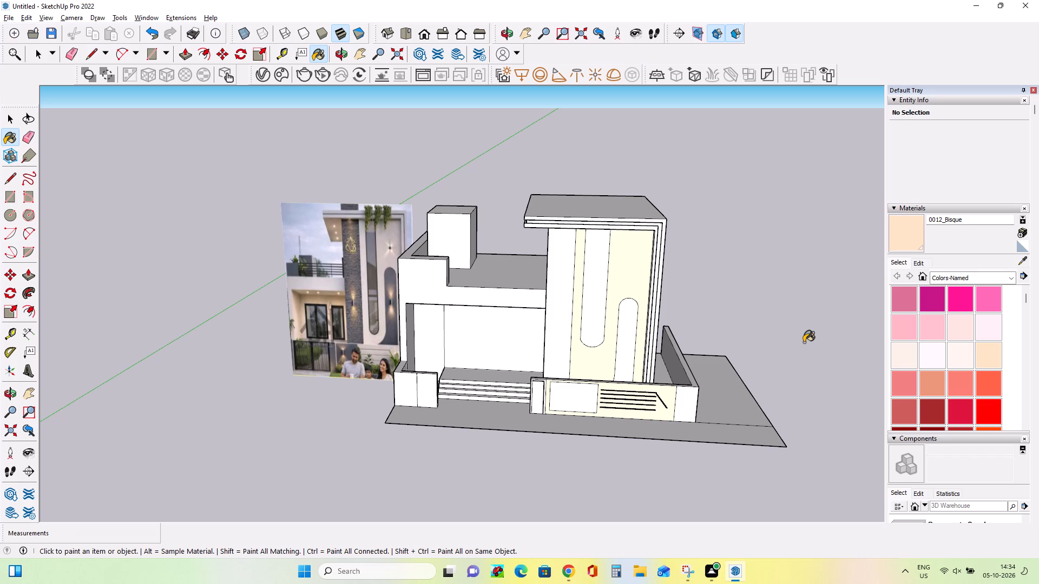
{"action": "left_click", "coordinate": [475, 299]}
Draw two upright door rectangles on the porch's back wall, about 19' 9" by 34' 7" and about 16' 4" by 34' 6".
{"action": "middle_click_drag", "start_coordinate": [519, 375], "coordinate": [565, 367]}
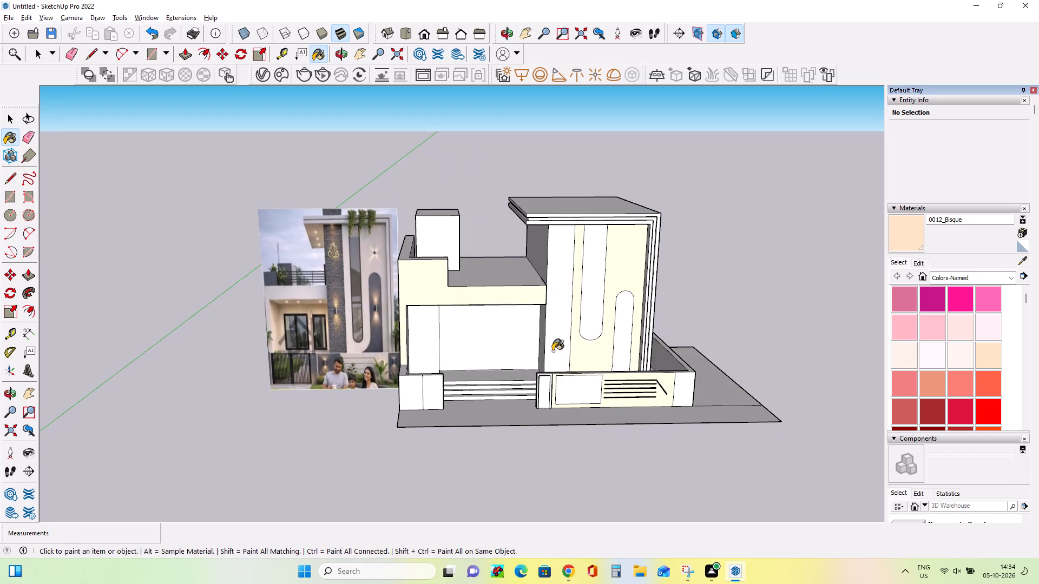
{"action": "scroll", "coordinate": [445, 338], "scroll_direction": "up", "scroll_amount": 7}
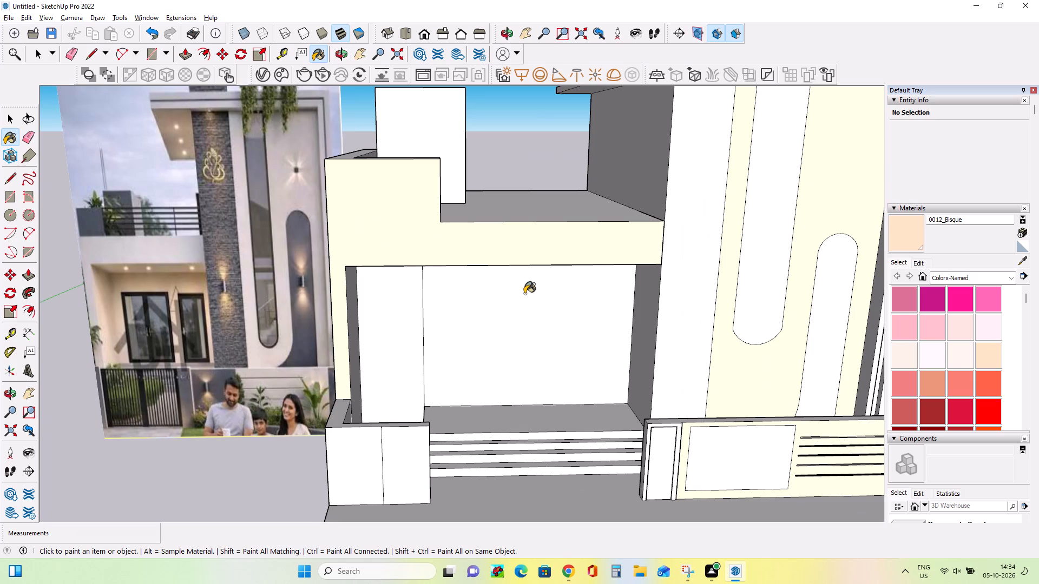
{"action": "middle_click", "coordinate": [525, 293]}
{"action": "left_click", "coordinate": [11, 195]}
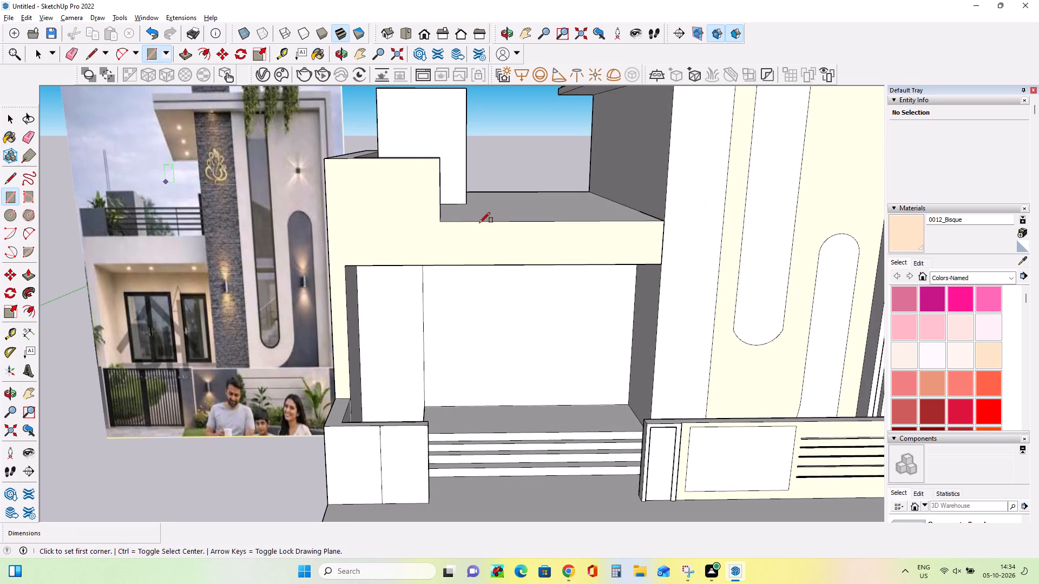
{"action": "left_click", "coordinate": [463, 378]}
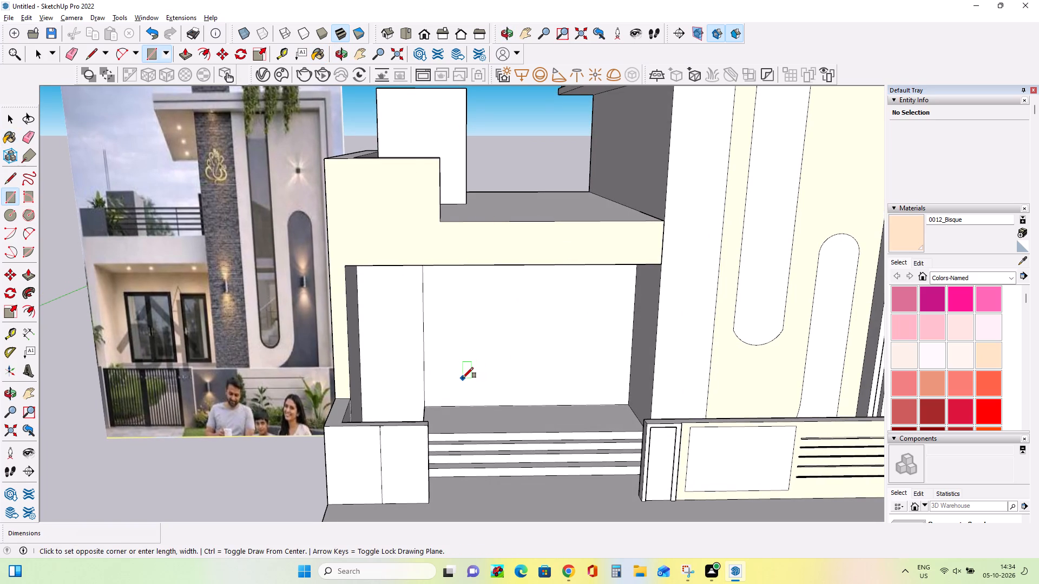
{"action": "middle_click_drag", "start_coordinate": [464, 380], "coordinate": [481, 409]}
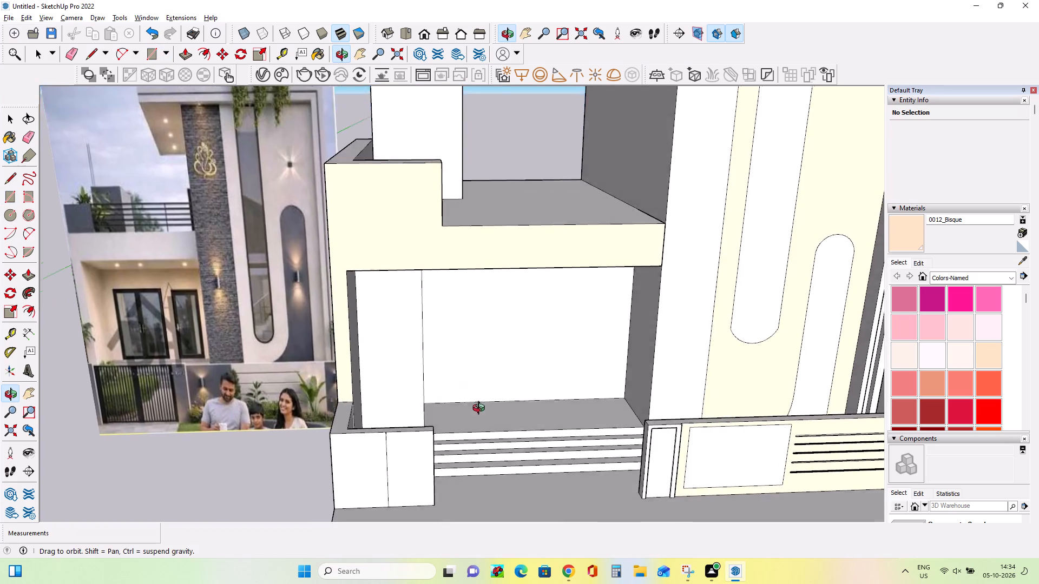
{"action": "middle_click_drag", "start_coordinate": [481, 409], "coordinate": [492, 371]}
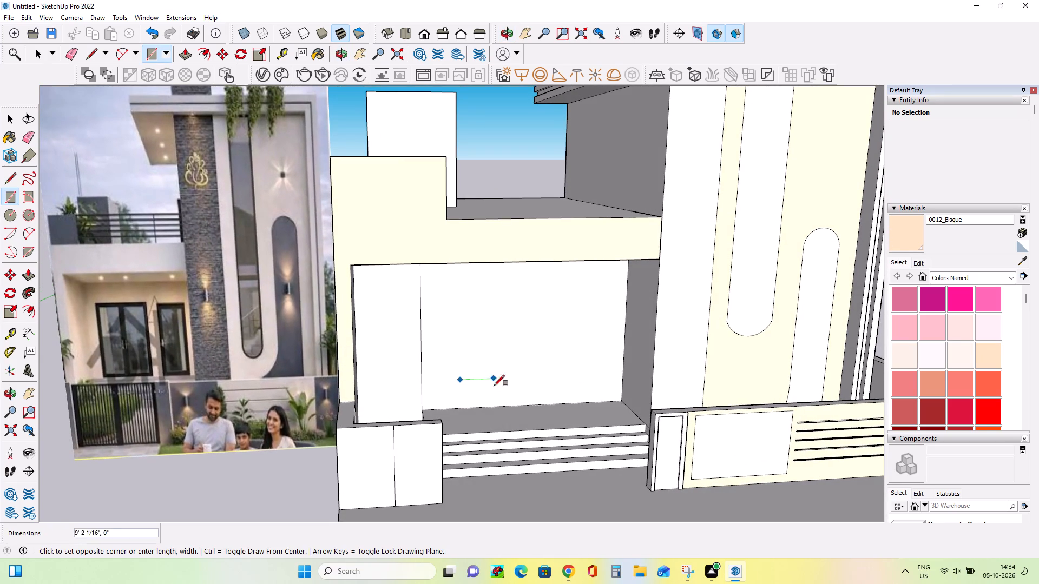
{"action": "key", "text": "Escape"}
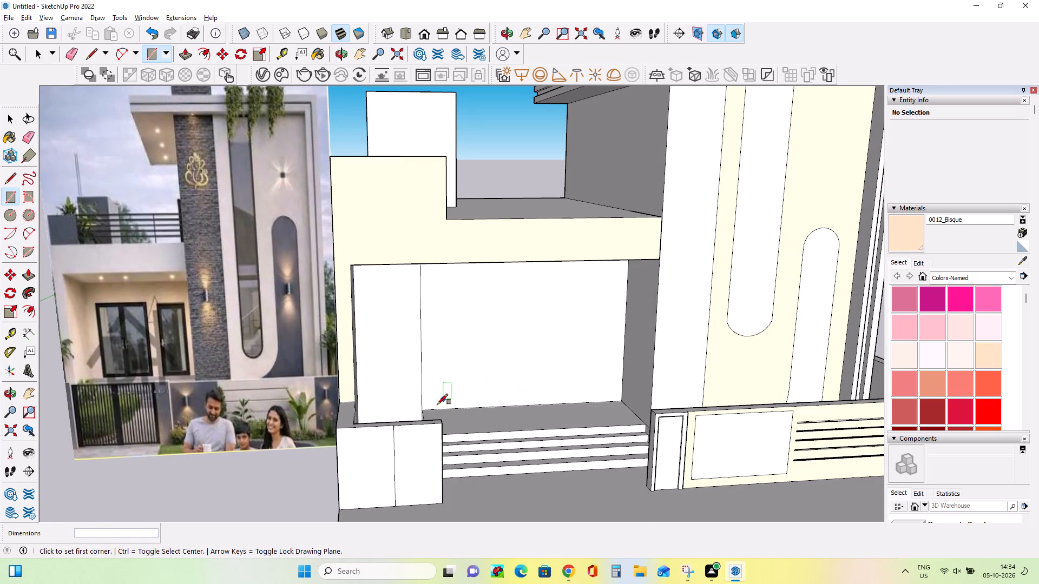
{"action": "left_click", "coordinate": [437, 407]}
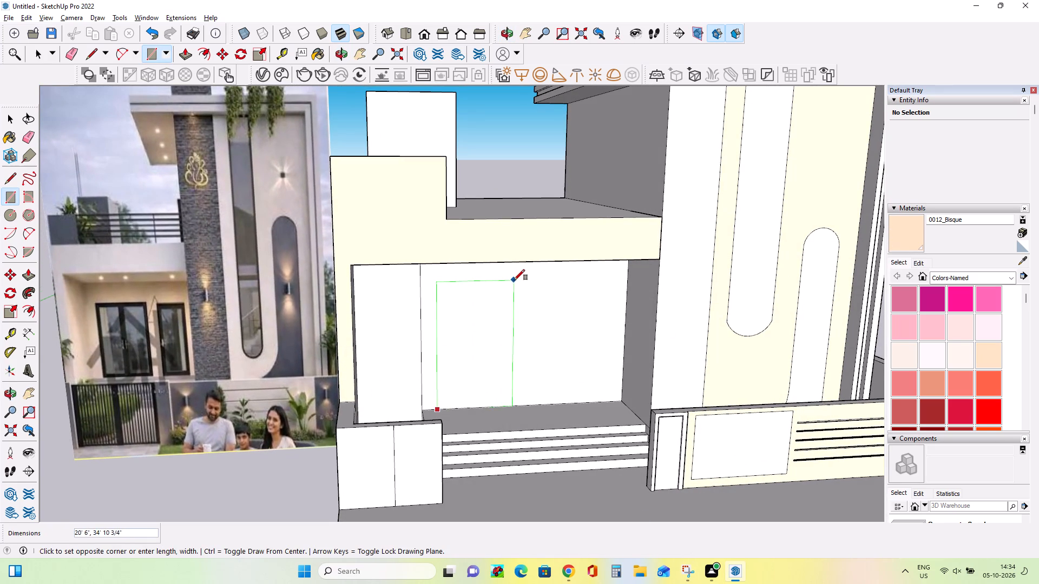
{"action": "left_click", "coordinate": [511, 281]}
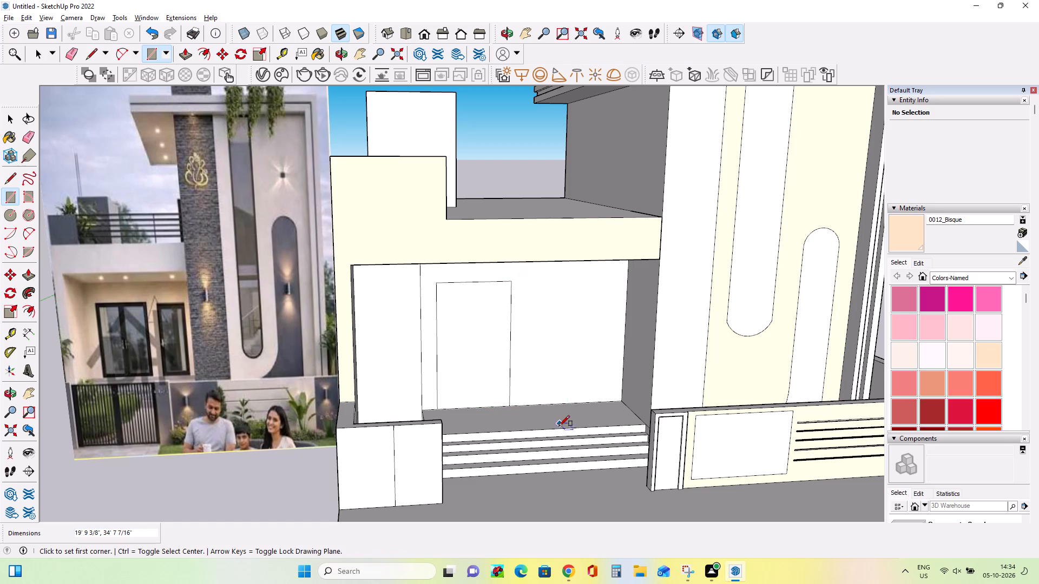
{"action": "left_click", "coordinate": [538, 404]}
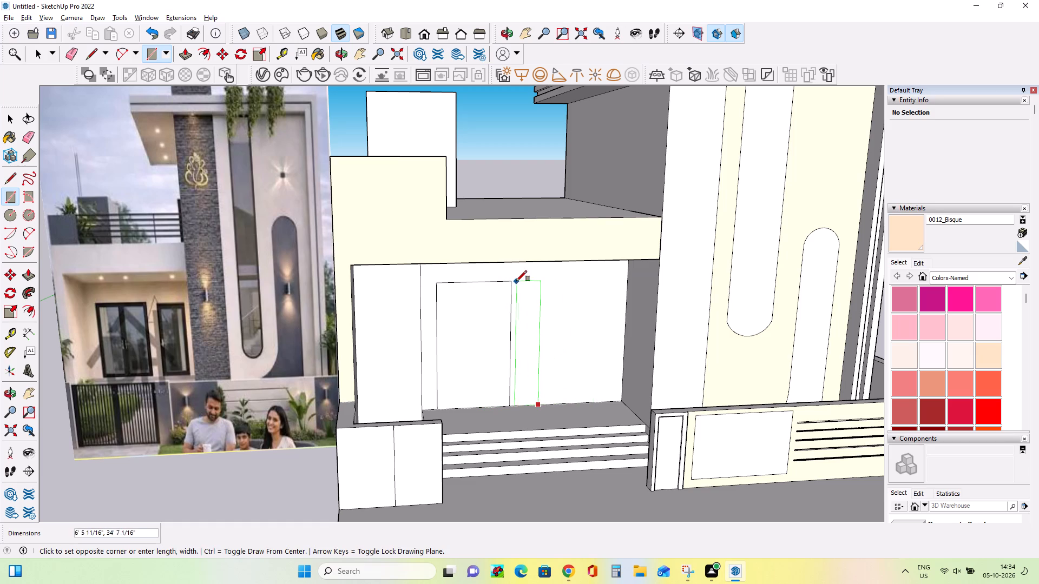
{"action": "left_click", "coordinate": [601, 281]}
Push/Pull both door rectangles on the porch's back wall inward by about 14' 6" to form recessed openings.
{"action": "middle_click_drag", "start_coordinate": [619, 332], "coordinate": [599, 364]}
{"action": "middle_click_drag", "start_coordinate": [599, 364], "coordinate": [593, 344]}
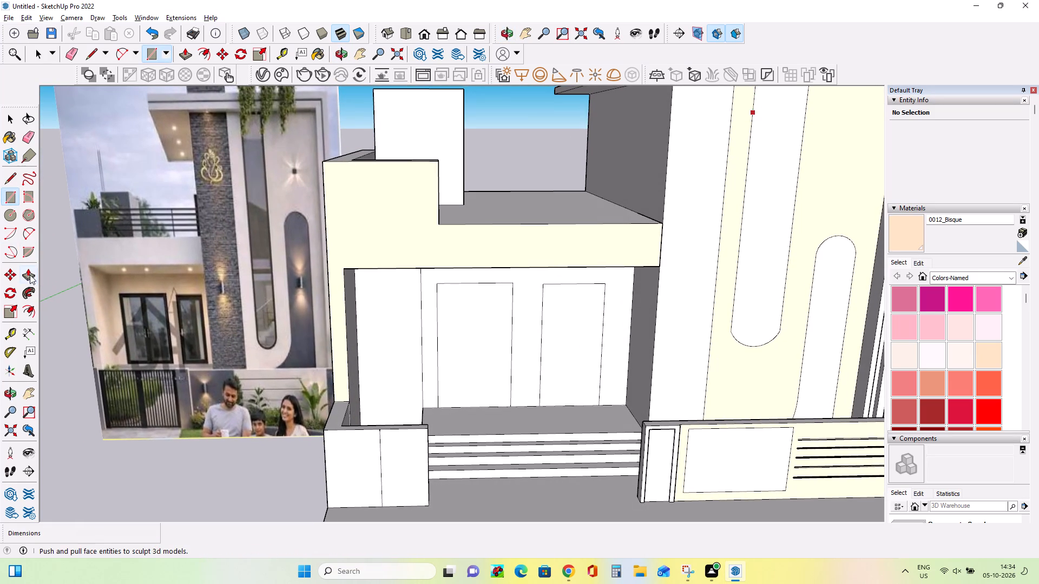
{"action": "left_click", "coordinate": [30, 276]}
{"action": "left_click", "coordinate": [477, 341]}
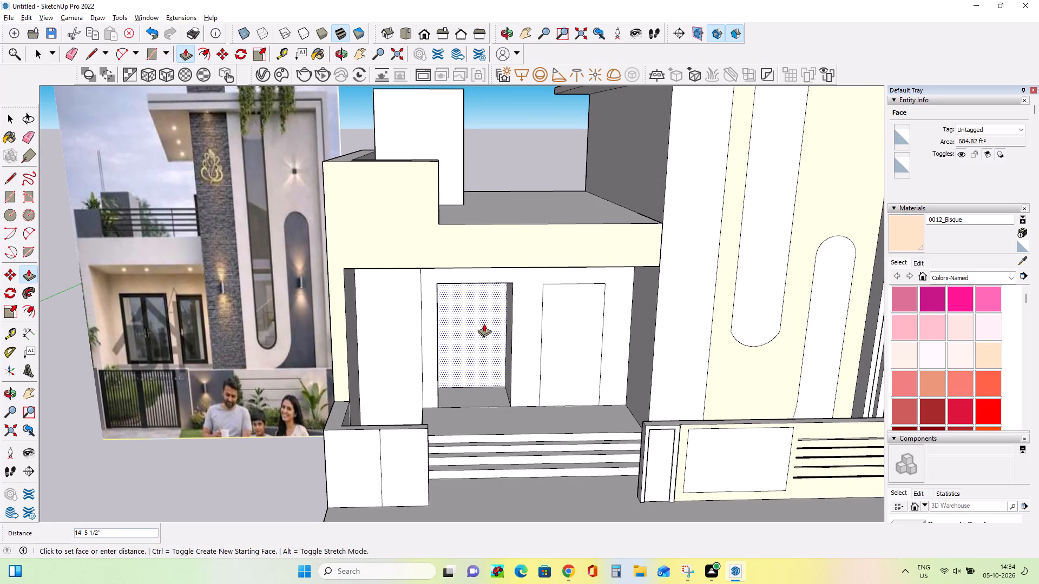
{"action": "left_click", "coordinate": [484, 323]}
{"action": "left_click", "coordinate": [575, 359]}
{"action": "left_click", "coordinate": [565, 342]}
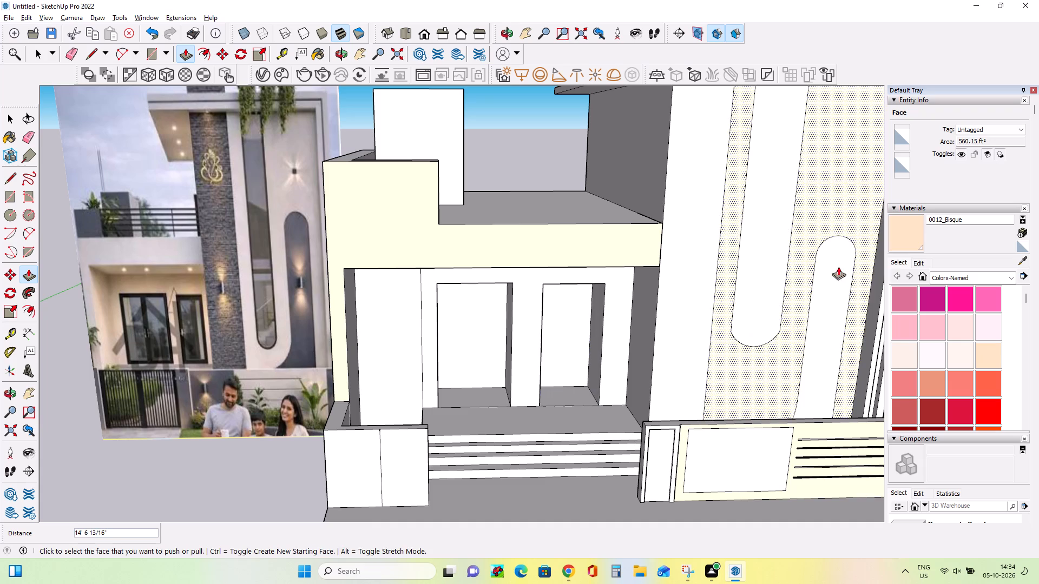
Compare the coloured faces and the door openings of the model with the reference image from several angles.
{"action": "middle_click_drag", "start_coordinate": [546, 296], "coordinate": [558, 316]}
{"action": "scroll", "coordinate": [558, 316], "scroll_direction": "down", "scroll_amount": 8}
{"action": "middle_click_drag", "start_coordinate": [683, 377], "coordinate": [655, 321]}
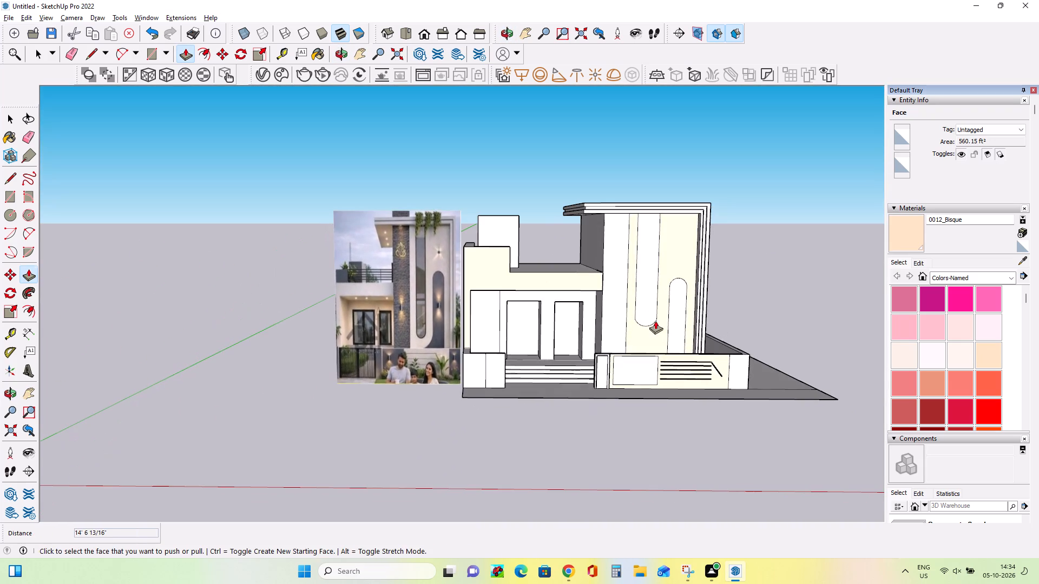
{"action": "scroll", "coordinate": [535, 326], "scroll_direction": "up", "scroll_amount": 3}
{"action": "middle_click_drag", "start_coordinate": [461, 297], "coordinate": [483, 308]}
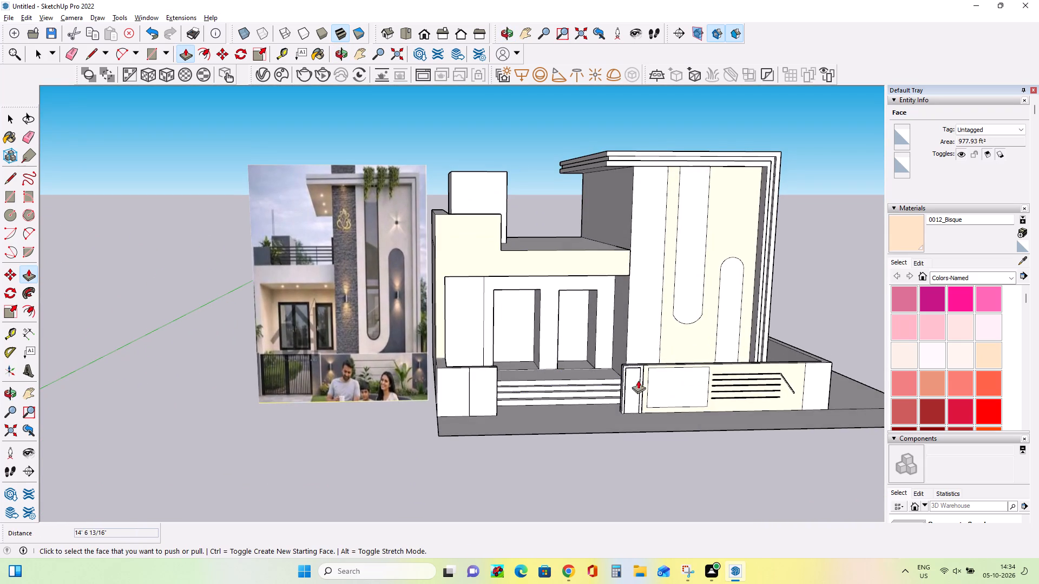
{"action": "middle_click_drag", "start_coordinate": [397, 225], "coordinate": [404, 264]}
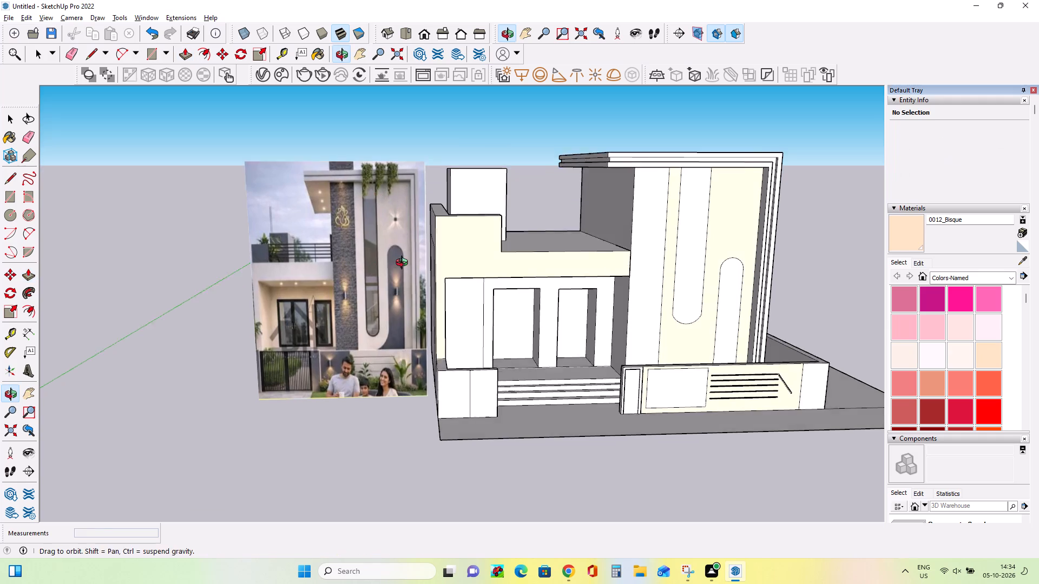
{"action": "middle_click_drag", "start_coordinate": [404, 264], "coordinate": [406, 273]}
{"action": "scroll", "coordinate": [386, 249], "scroll_direction": "down", "scroll_amount": 3}
{"action": "middle_click_drag", "start_coordinate": [669, 228], "coordinate": [688, 202]}
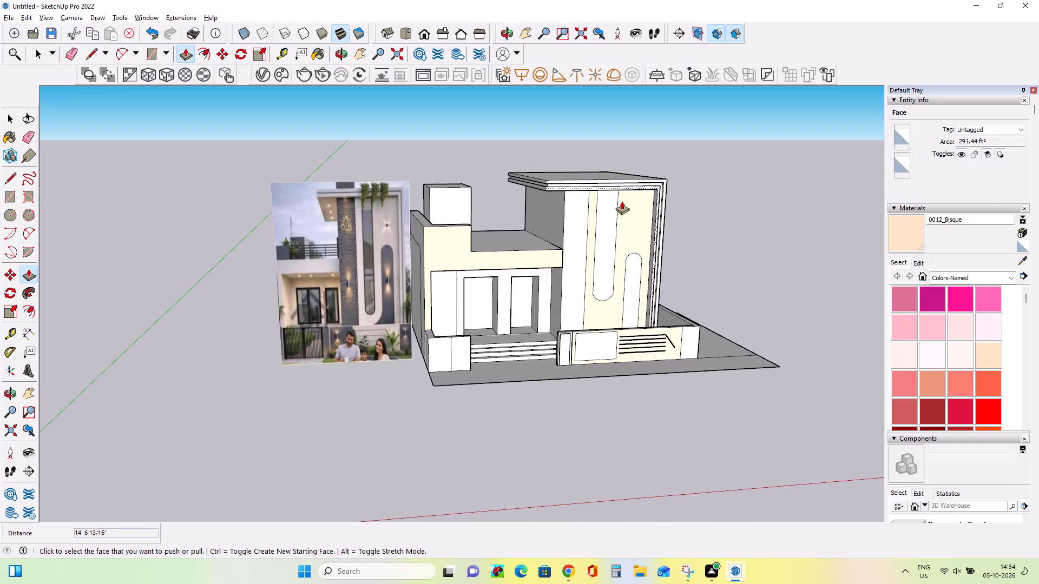
{"action": "scroll", "coordinate": [563, 175], "scroll_direction": "up", "scroll_amount": 2}
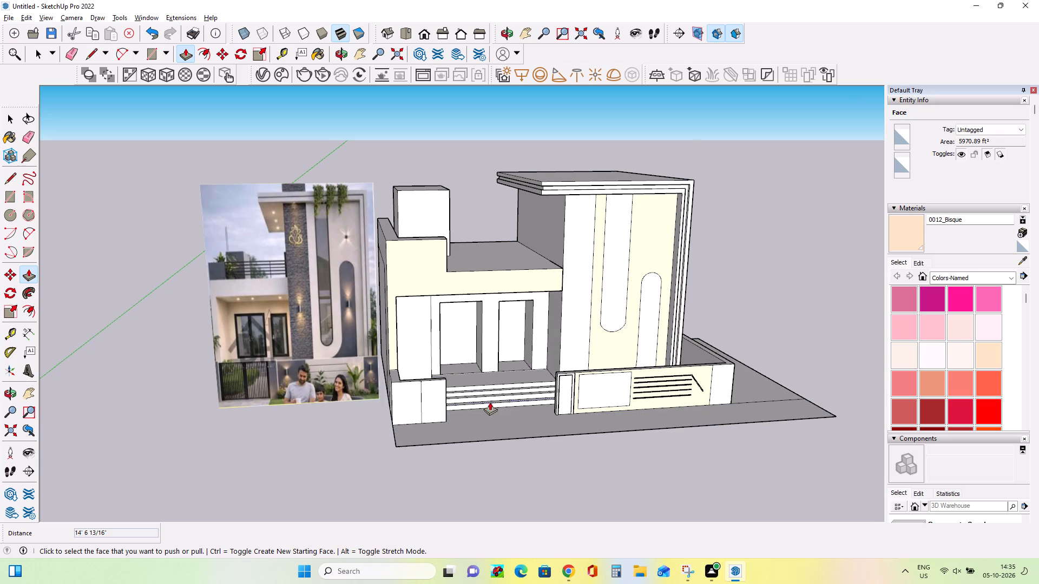
Paint the tower's narrow vertical strip beside the porch with Brick Tumbled from the Brick, Cladding and Siding materials.
{"action": "left_click", "coordinate": [970, 276]}
{"action": "left_click", "coordinate": [968, 298]}
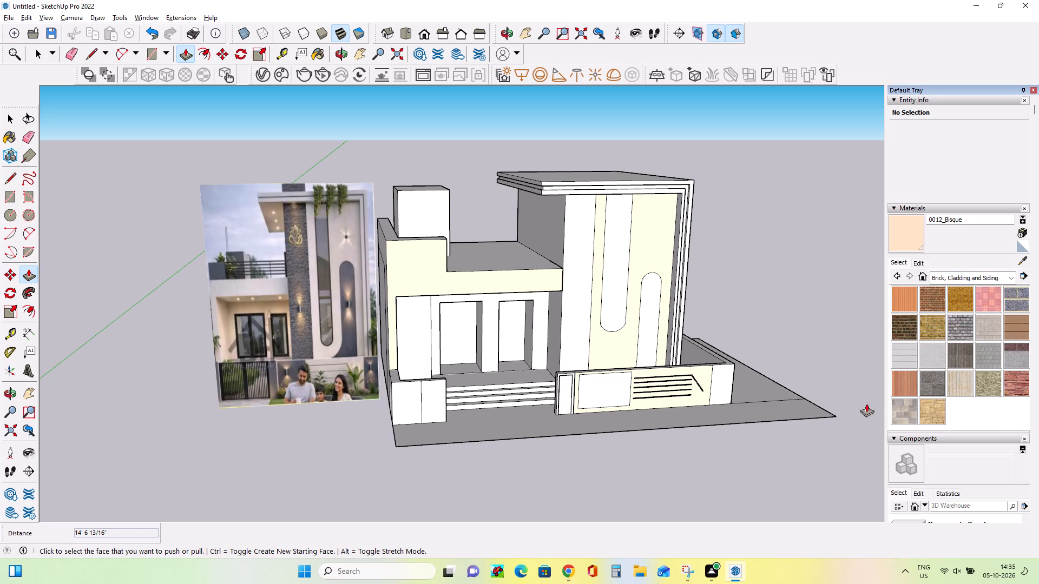
{"action": "left_click", "coordinate": [962, 328]}
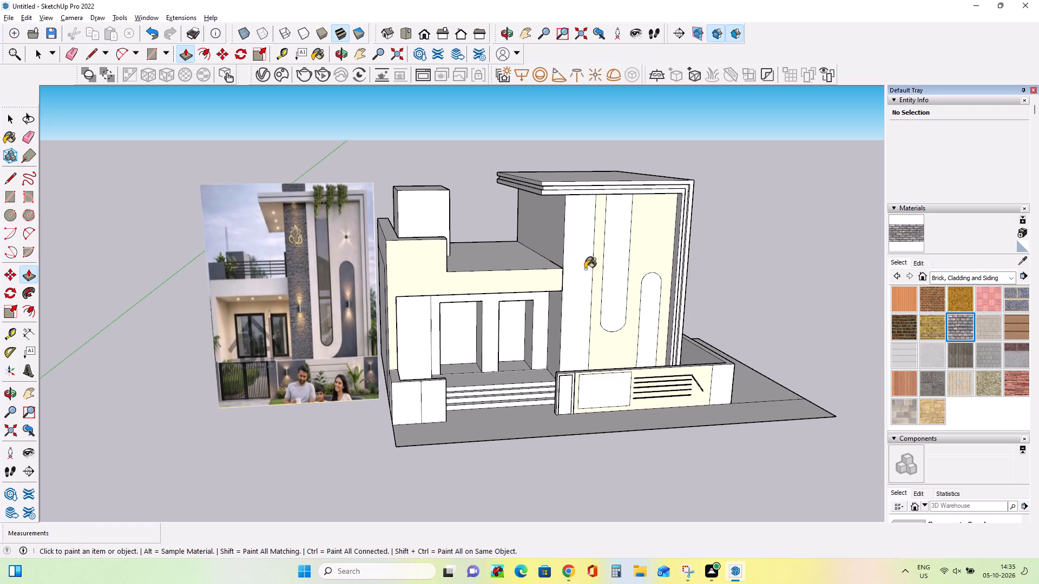
{"action": "left_click", "coordinate": [585, 268]}
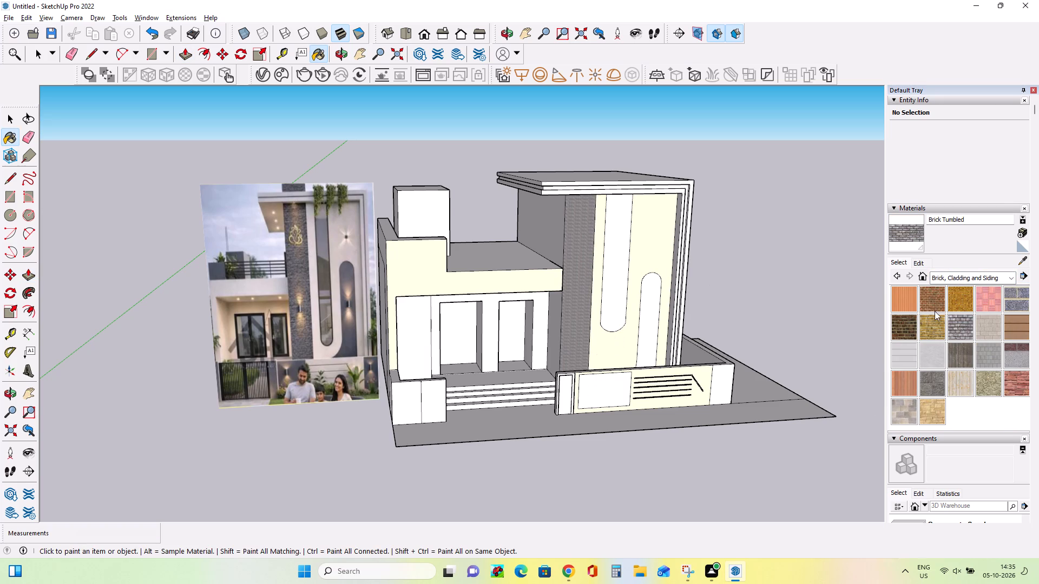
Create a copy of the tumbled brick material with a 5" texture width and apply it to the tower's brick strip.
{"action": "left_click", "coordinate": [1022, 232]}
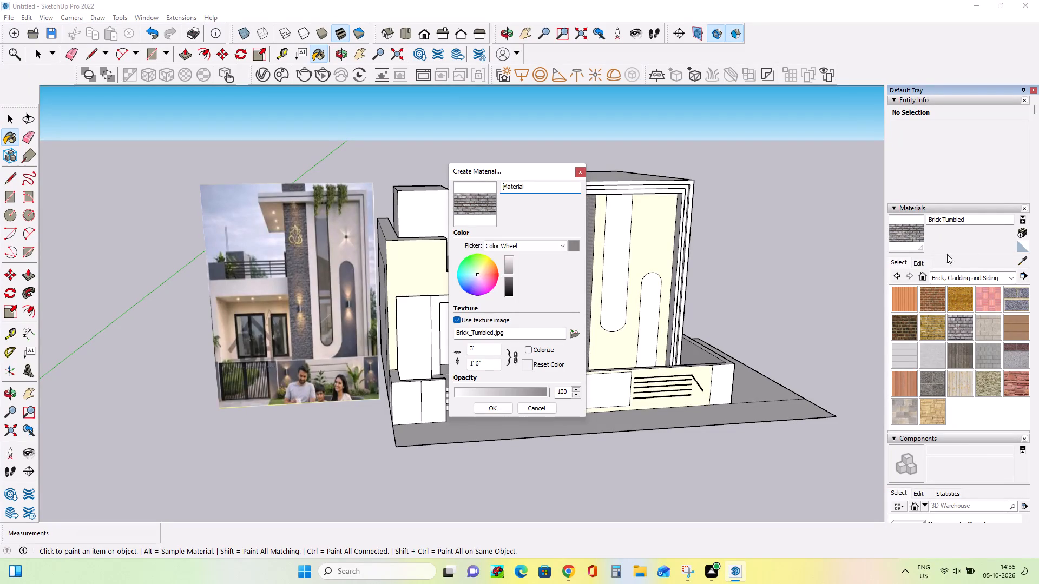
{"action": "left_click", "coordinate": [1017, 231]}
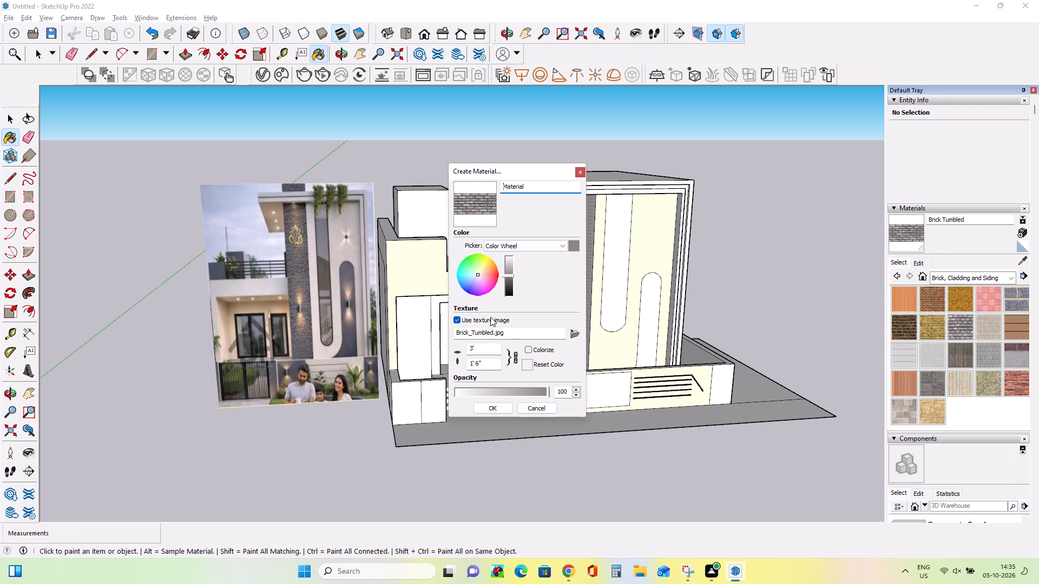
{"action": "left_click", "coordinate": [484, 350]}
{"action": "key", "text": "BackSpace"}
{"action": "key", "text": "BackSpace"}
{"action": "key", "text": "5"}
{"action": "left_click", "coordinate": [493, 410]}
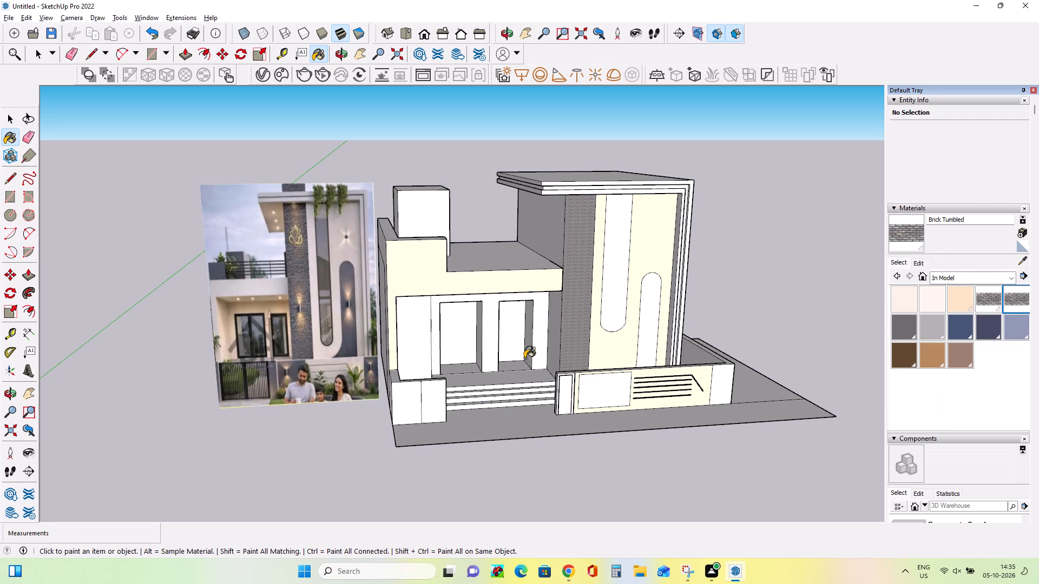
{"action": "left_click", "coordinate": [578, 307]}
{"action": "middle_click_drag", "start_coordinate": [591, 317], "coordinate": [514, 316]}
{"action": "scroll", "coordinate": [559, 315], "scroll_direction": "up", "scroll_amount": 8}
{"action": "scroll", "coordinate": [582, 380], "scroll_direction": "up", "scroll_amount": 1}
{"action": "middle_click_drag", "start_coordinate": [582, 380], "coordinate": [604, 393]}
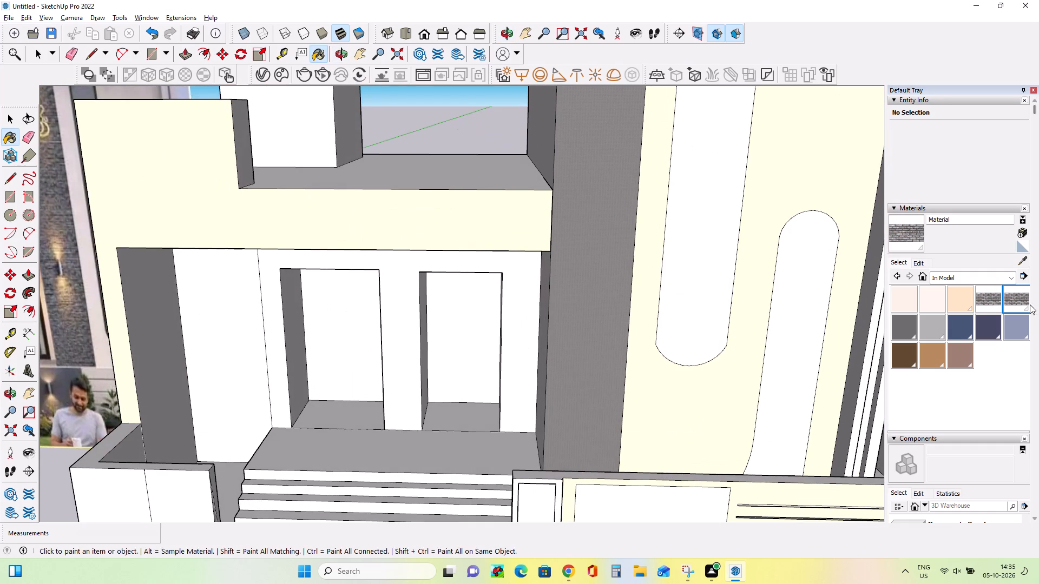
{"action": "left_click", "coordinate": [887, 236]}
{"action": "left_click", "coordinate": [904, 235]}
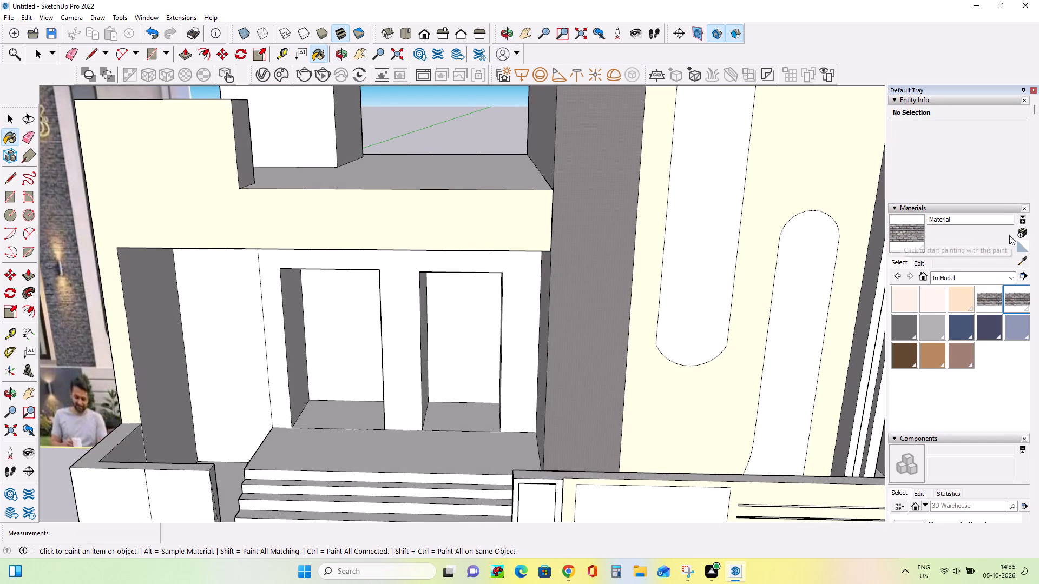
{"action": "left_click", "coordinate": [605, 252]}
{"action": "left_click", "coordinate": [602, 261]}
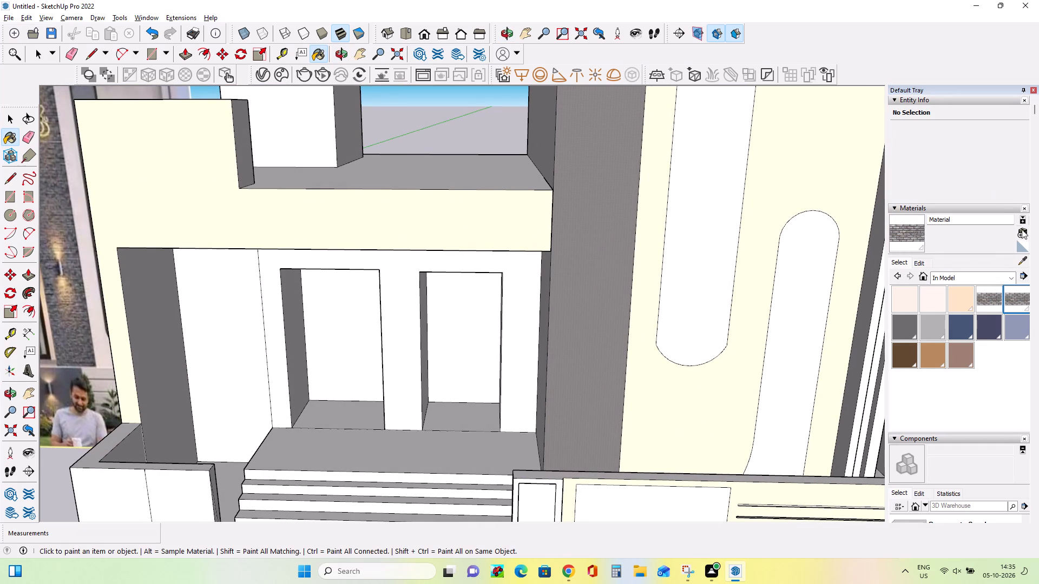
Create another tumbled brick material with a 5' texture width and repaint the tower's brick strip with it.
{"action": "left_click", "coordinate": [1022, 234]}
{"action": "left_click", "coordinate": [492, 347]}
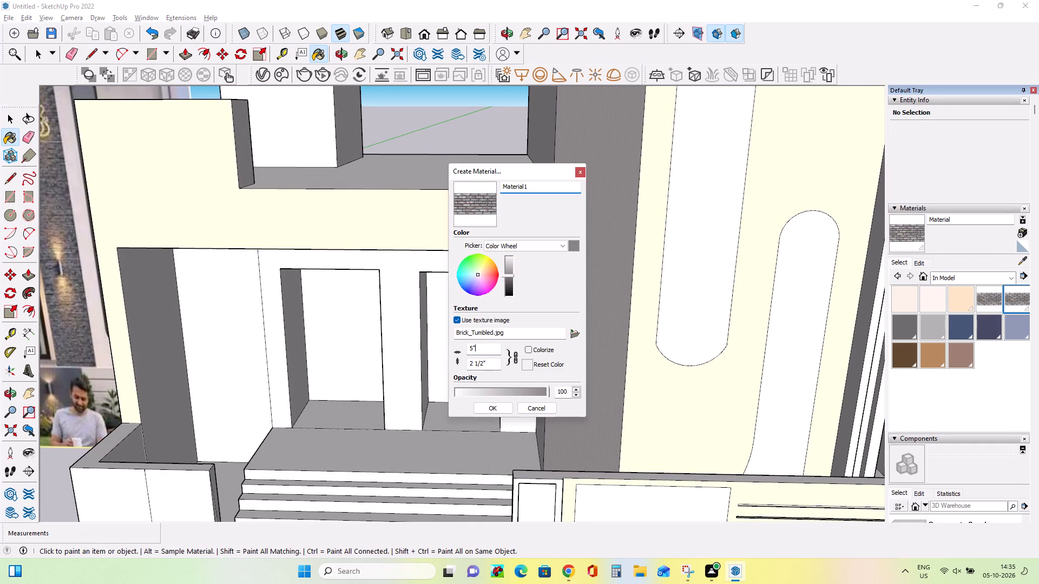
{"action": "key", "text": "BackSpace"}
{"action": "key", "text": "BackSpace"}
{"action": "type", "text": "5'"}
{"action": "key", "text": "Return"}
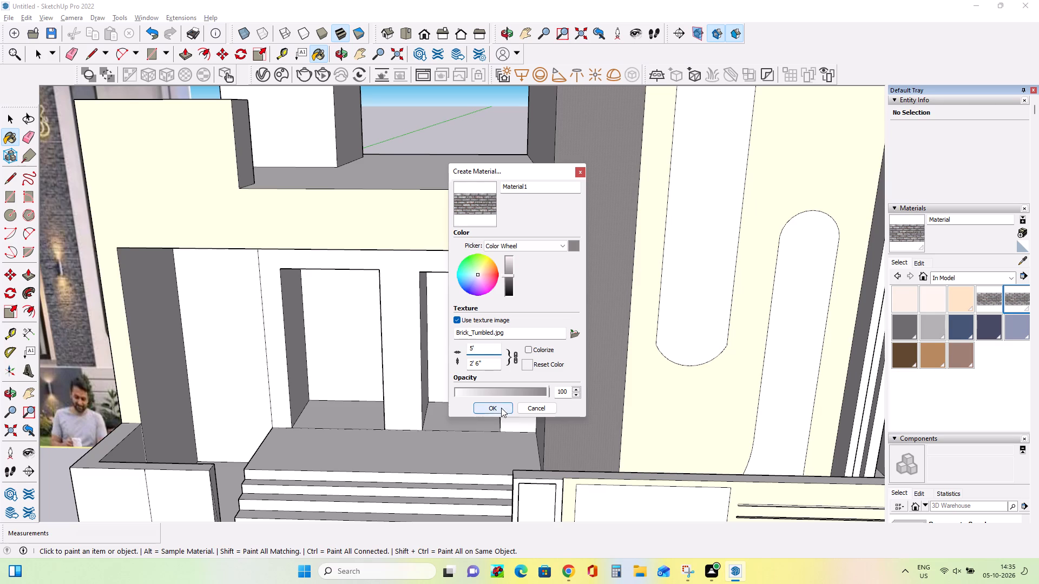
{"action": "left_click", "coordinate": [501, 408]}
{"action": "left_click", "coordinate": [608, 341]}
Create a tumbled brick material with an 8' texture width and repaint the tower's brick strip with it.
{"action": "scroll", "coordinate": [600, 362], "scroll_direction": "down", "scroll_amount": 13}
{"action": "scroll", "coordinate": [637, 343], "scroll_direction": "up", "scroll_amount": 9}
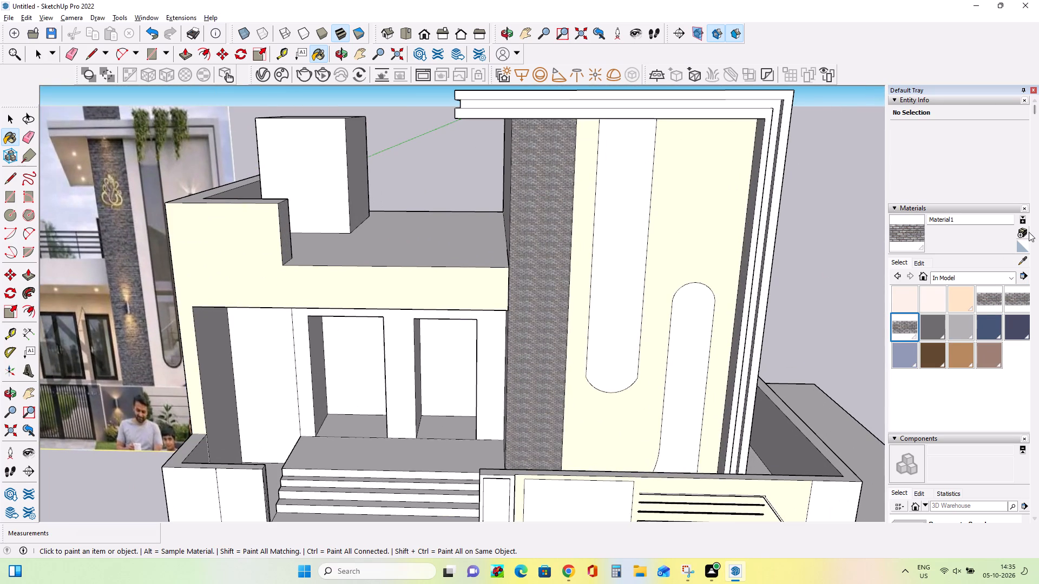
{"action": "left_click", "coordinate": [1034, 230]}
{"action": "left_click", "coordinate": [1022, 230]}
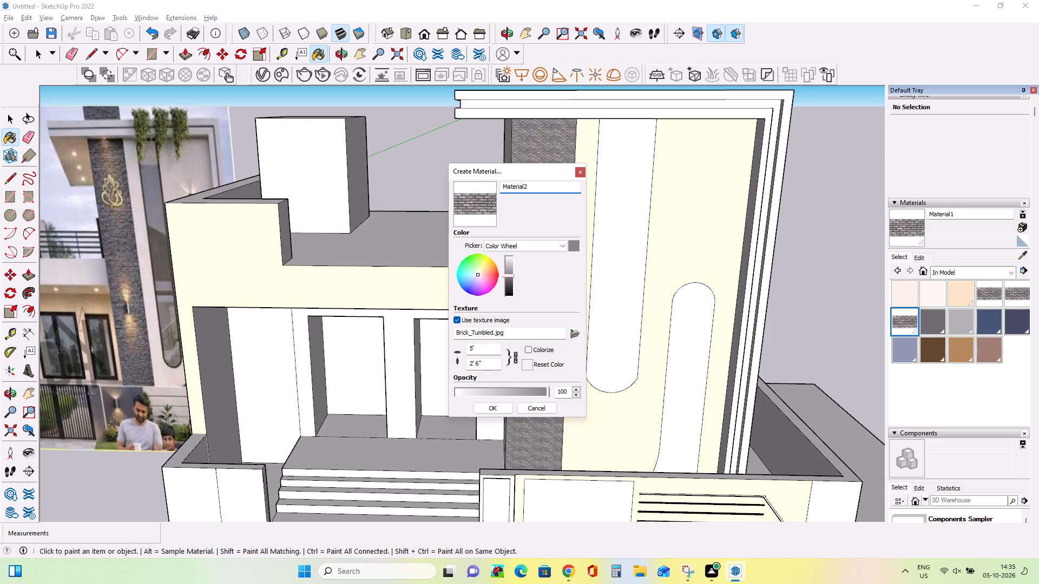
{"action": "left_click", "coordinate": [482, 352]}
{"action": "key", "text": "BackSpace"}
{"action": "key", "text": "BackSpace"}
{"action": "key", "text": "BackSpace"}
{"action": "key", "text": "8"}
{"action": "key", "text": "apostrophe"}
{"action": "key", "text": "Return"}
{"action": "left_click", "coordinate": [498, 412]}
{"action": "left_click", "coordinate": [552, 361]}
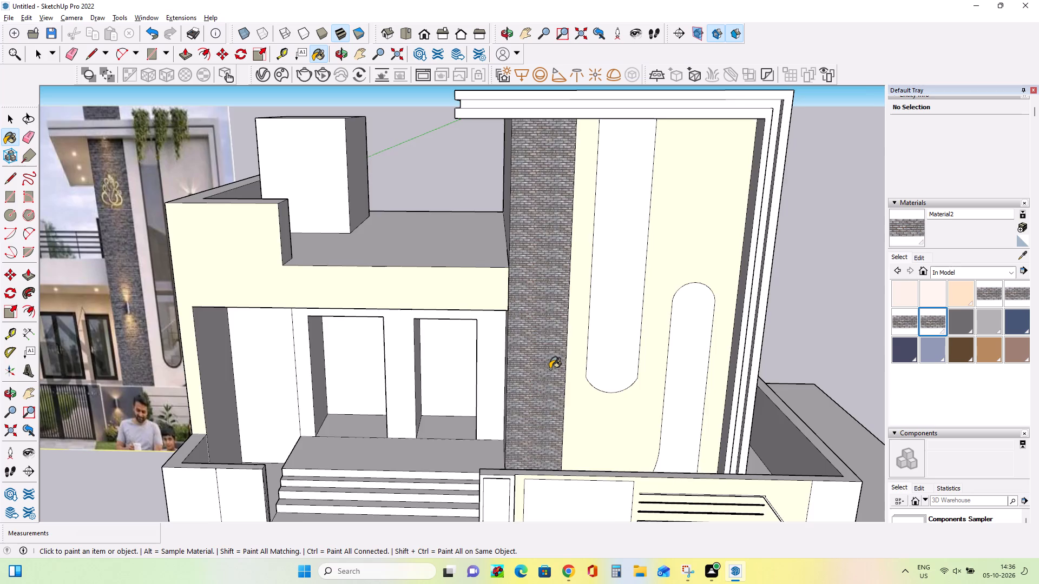
Create a tumbled brick material with a 10' texture width and repaint the tower's brick strip with it.
{"action": "scroll", "coordinate": [550, 369], "scroll_direction": "down", "scroll_amount": 9}
{"action": "scroll", "coordinate": [574, 397], "scroll_direction": "up", "scroll_amount": 1}
{"action": "middle_click_drag", "start_coordinate": [574, 397], "coordinate": [594, 362]}
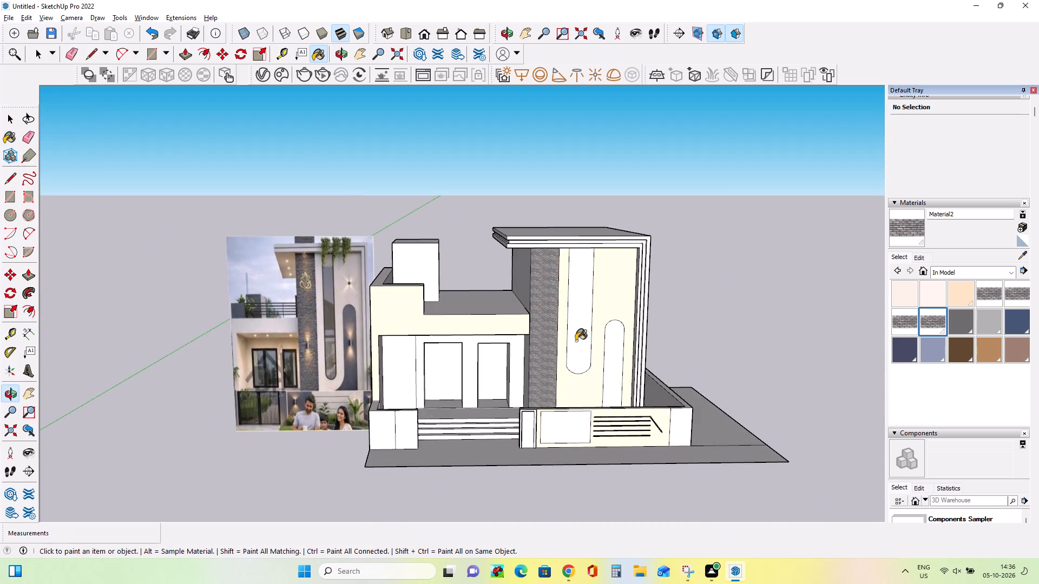
{"action": "scroll", "coordinate": [570, 334], "scroll_direction": "up", "scroll_amount": 4}
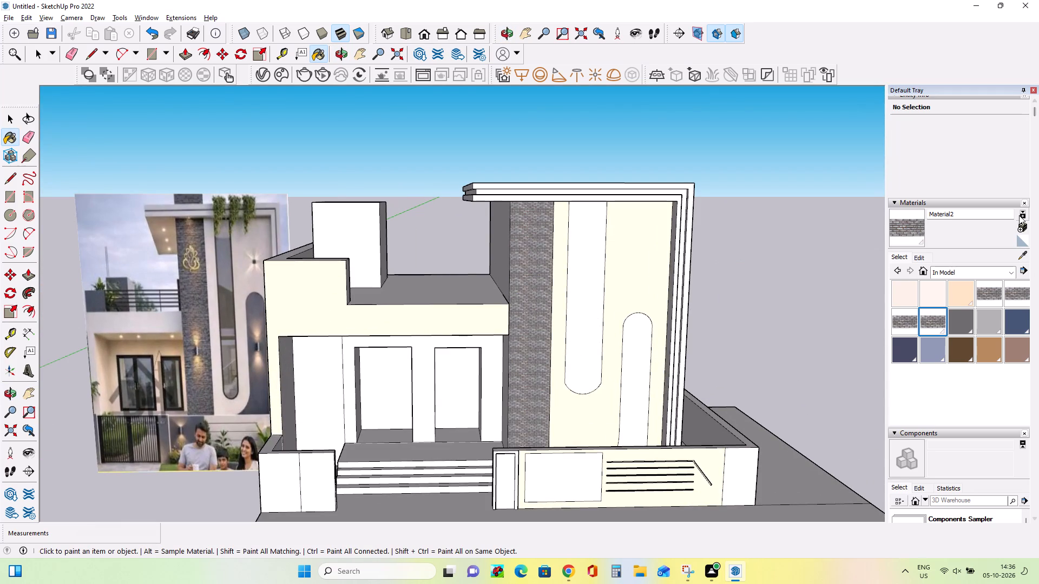
{"action": "left_click", "coordinate": [1025, 227]}
{"action": "left_click", "coordinate": [486, 350]}
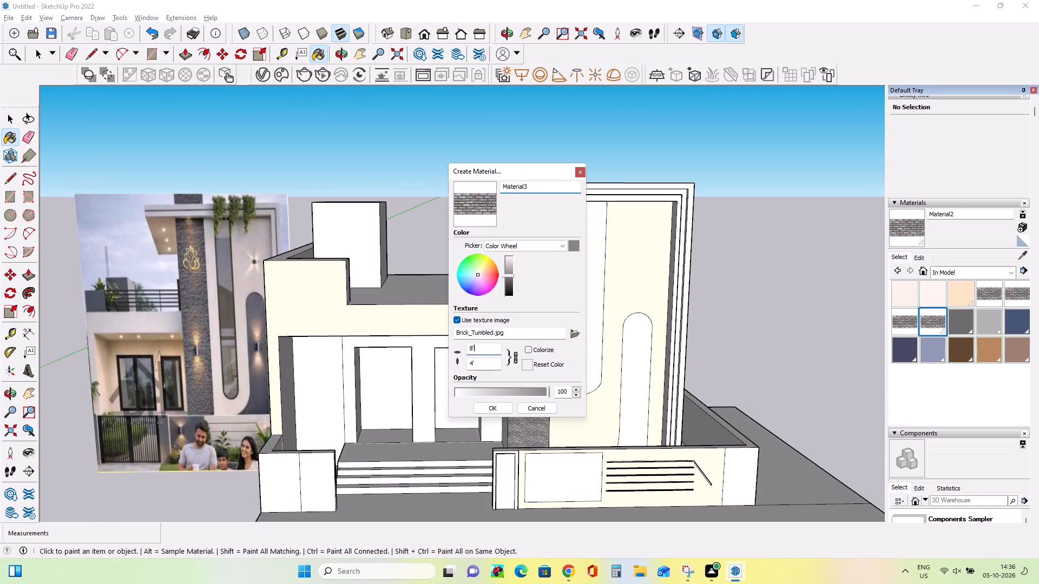
{"action": "key", "text": "BackSpace"}
{"action": "key", "text": "BackSpace"}
{"action": "type", "text": "10'"}
{"action": "key", "text": "Return"}
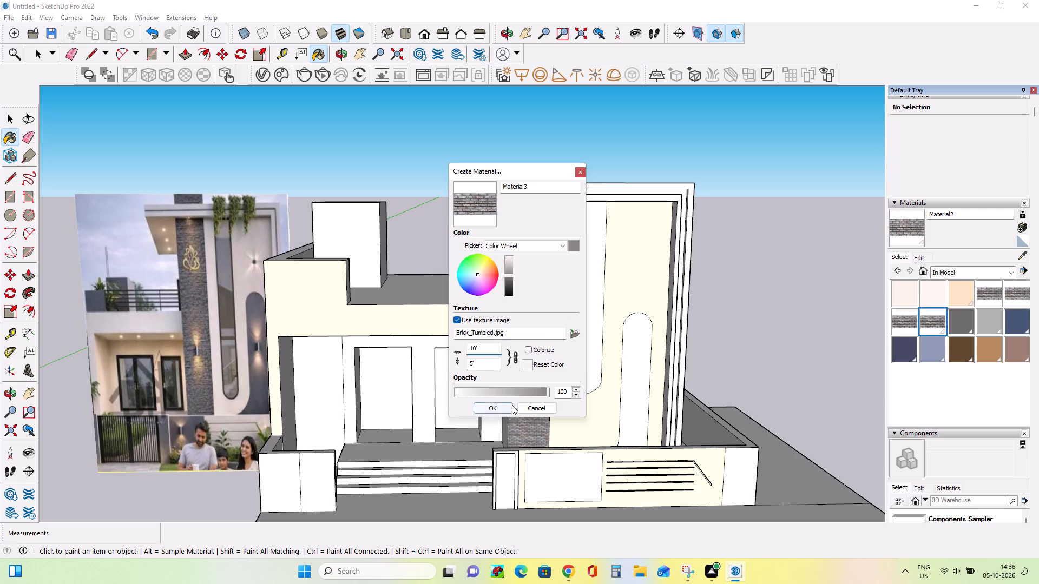
{"action": "left_click", "coordinate": [511, 406]}
{"action": "left_click", "coordinate": [541, 379]}
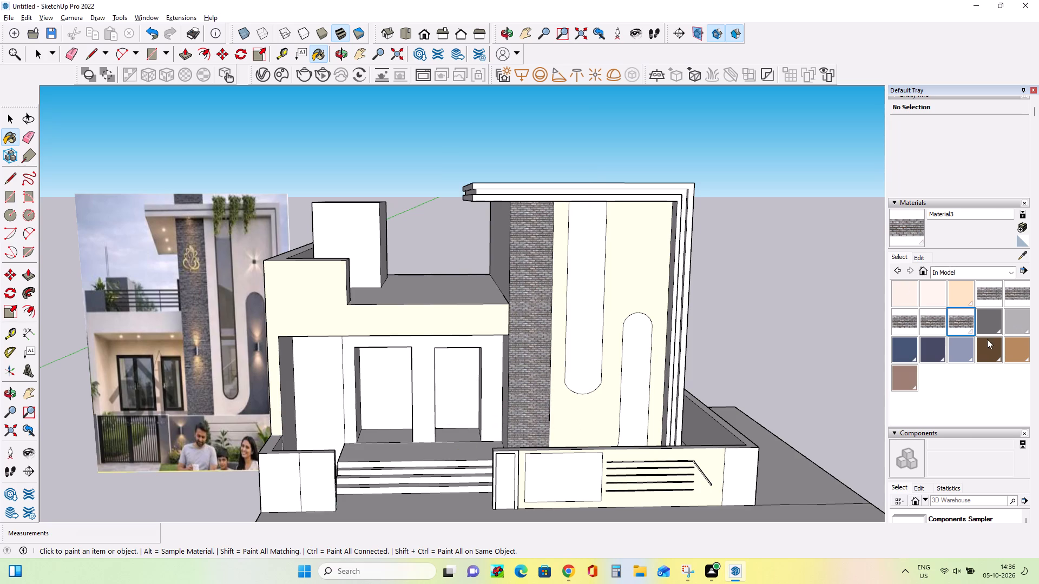
Paint the tower's arched strip and the compound wall's rectangular panel, narrow pillar inset and plain end section with Niraj_Hair_Dark.
{"action": "left_click", "coordinate": [984, 326]}
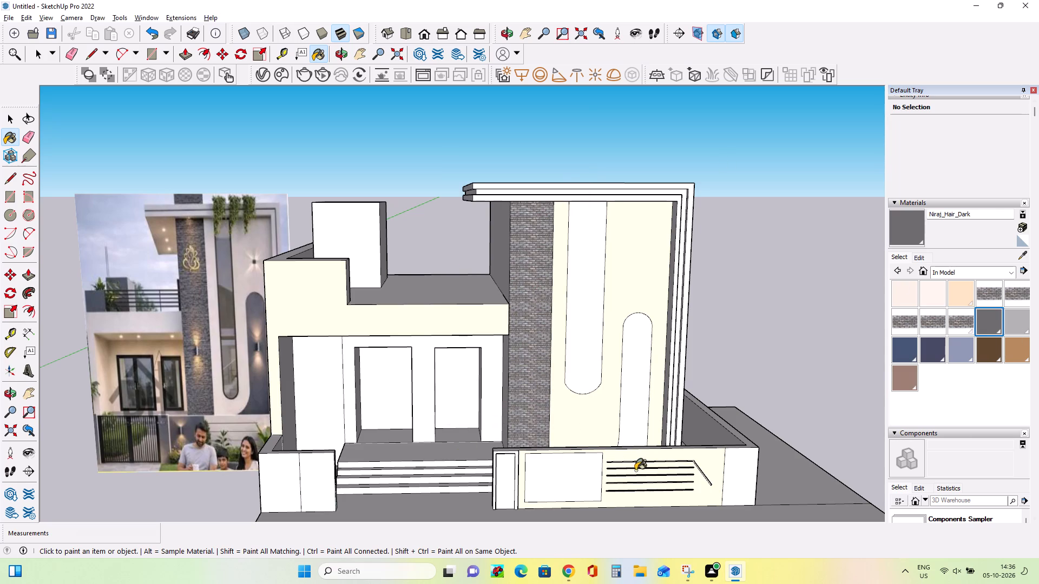
{"action": "left_click", "coordinate": [645, 369]}
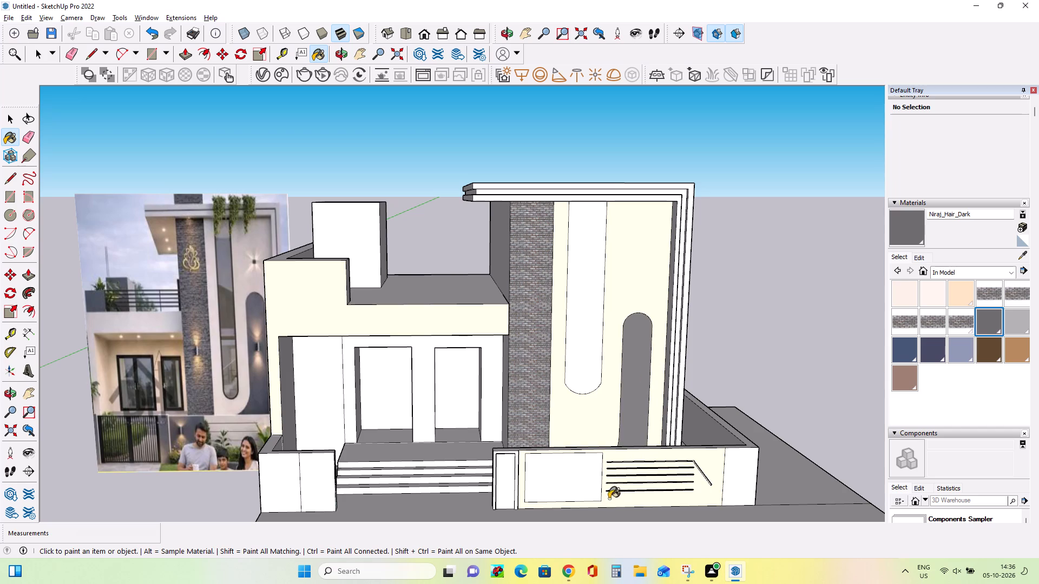
{"action": "middle_click_drag", "start_coordinate": [628, 469], "coordinate": [629, 488]}
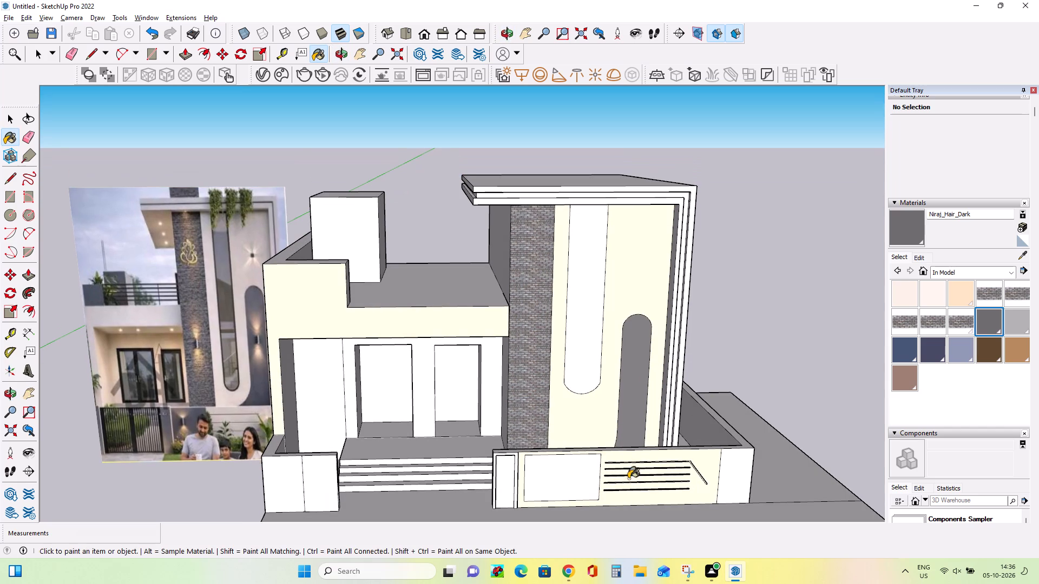
{"action": "middle_click_drag", "start_coordinate": [603, 506], "coordinate": [593, 512]}
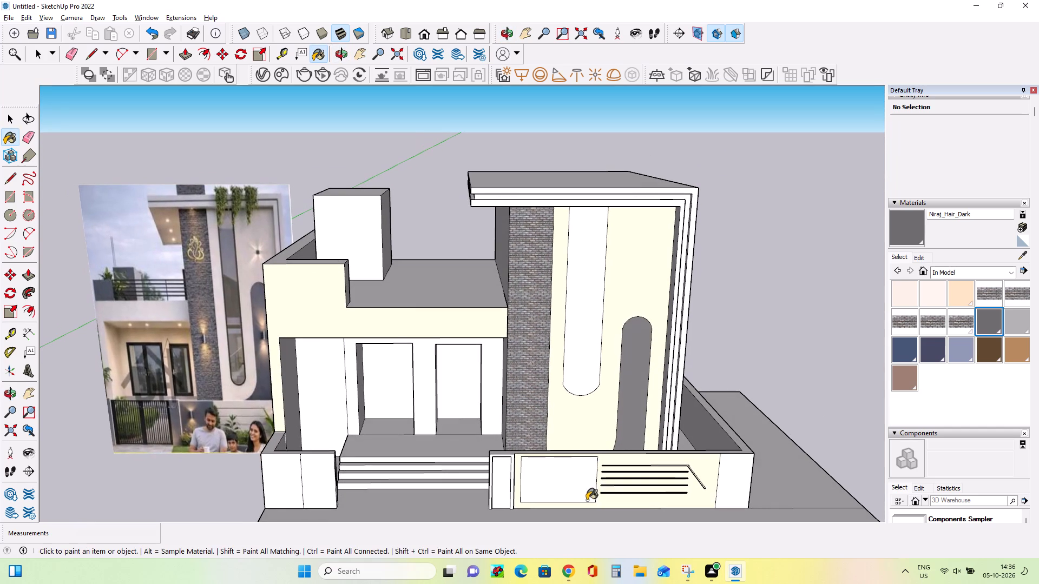
{"action": "left_click", "coordinate": [576, 489]}
{"action": "left_click", "coordinate": [503, 481]}
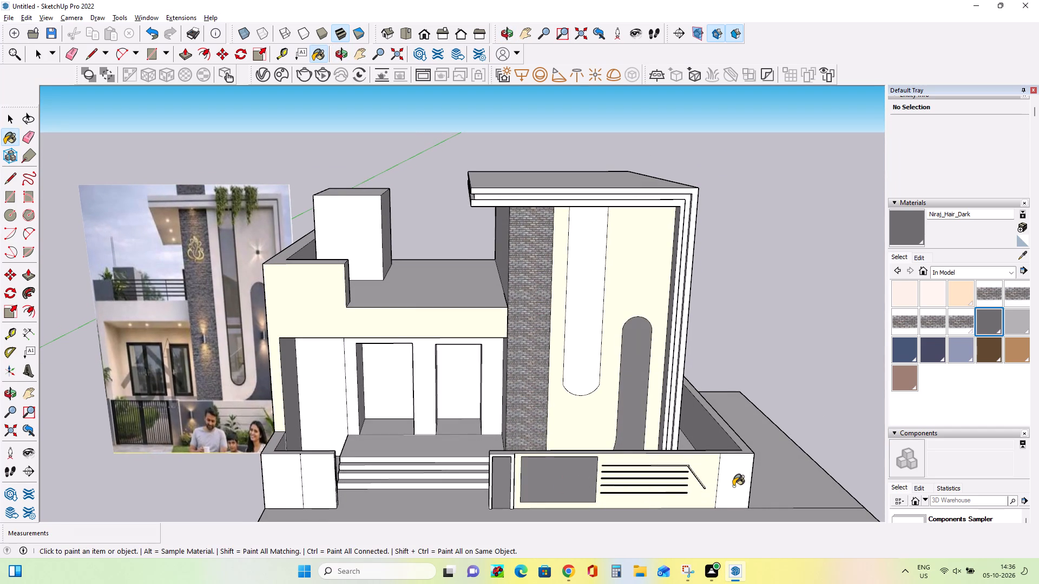
{"action": "left_click", "coordinate": [736, 483]}
Paint the half nearest the steps on the short compound wall in front of the porch with Niraj_Hair_Dark, following the reference image.
{"action": "middle_click_drag", "start_coordinate": [575, 501], "coordinate": [640, 445]}
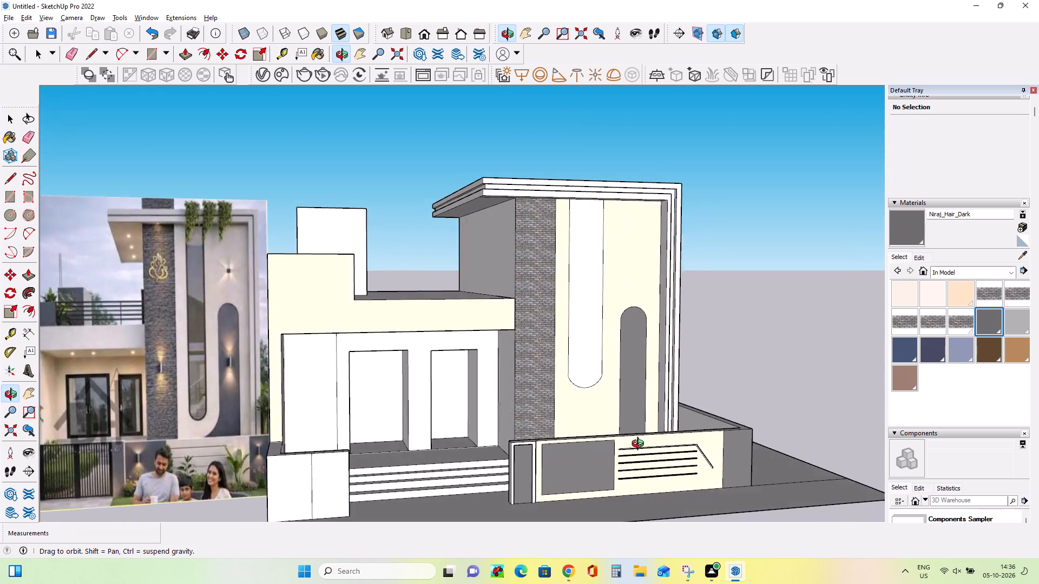
{"action": "middle_click_drag", "start_coordinate": [640, 445], "coordinate": [649, 444]}
{"action": "scroll", "coordinate": [649, 445], "scroll_direction": "down", "scroll_amount": 2}
{"action": "middle_click_drag", "start_coordinate": [667, 471], "coordinate": [641, 486]}
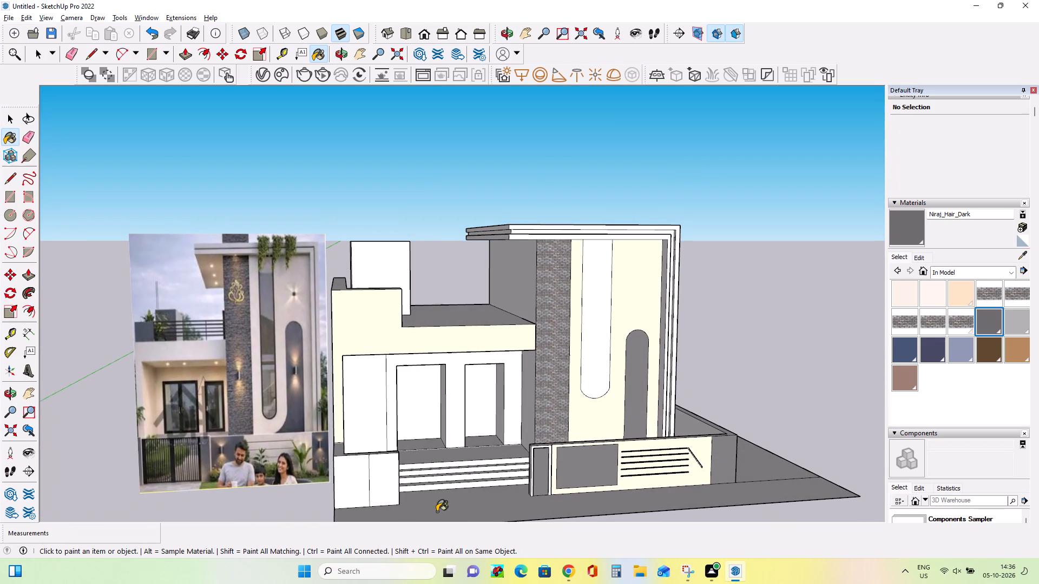
{"action": "scroll", "coordinate": [276, 455], "scroll_direction": "up", "scroll_amount": 8}
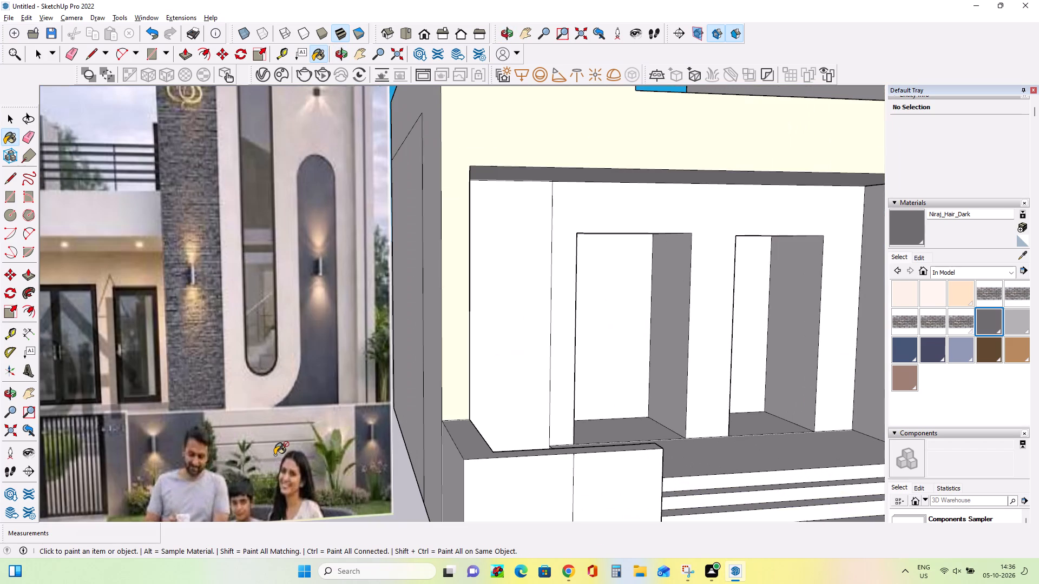
{"action": "scroll", "coordinate": [276, 454], "scroll_direction": "down", "scroll_amount": 9}
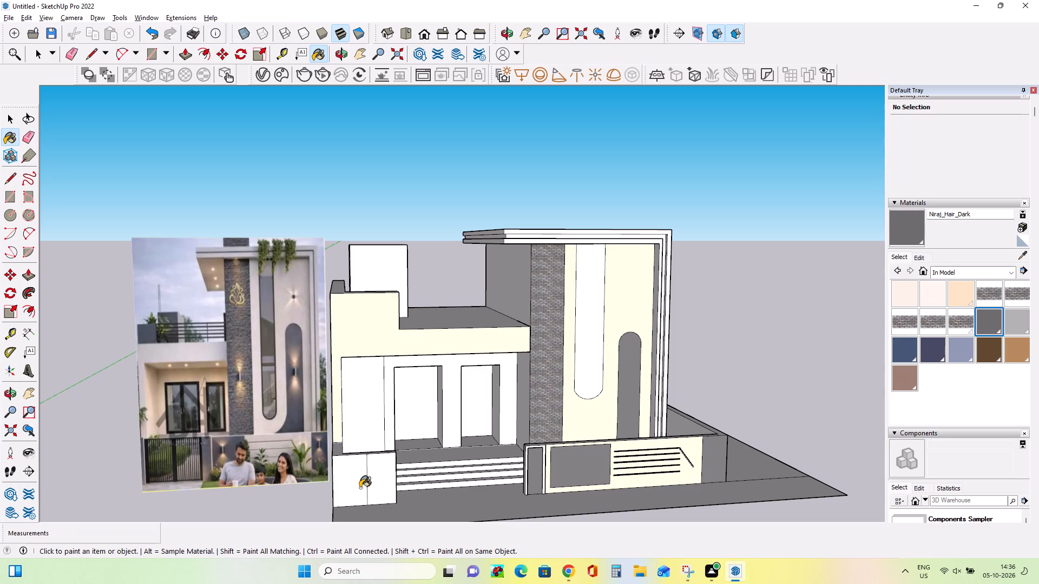
{"action": "left_click", "coordinate": [387, 481]}
Push the tower's tall white round-bottomed strip inward by about 2' to form a recess.
{"action": "middle_click_drag", "start_coordinate": [404, 479], "coordinate": [384, 508]}
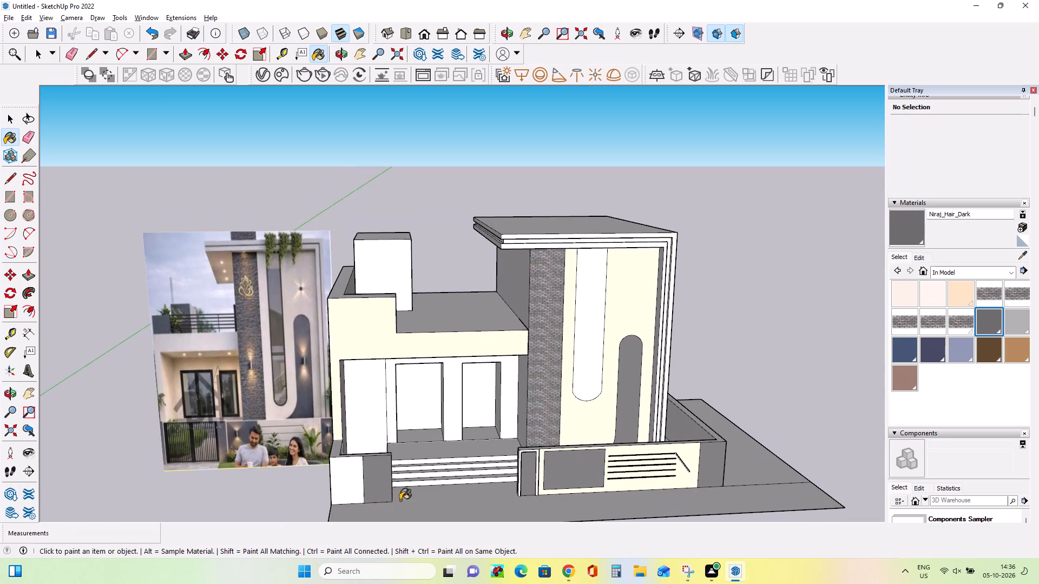
{"action": "middle_click_drag", "start_coordinate": [435, 495], "coordinate": [450, 472]}
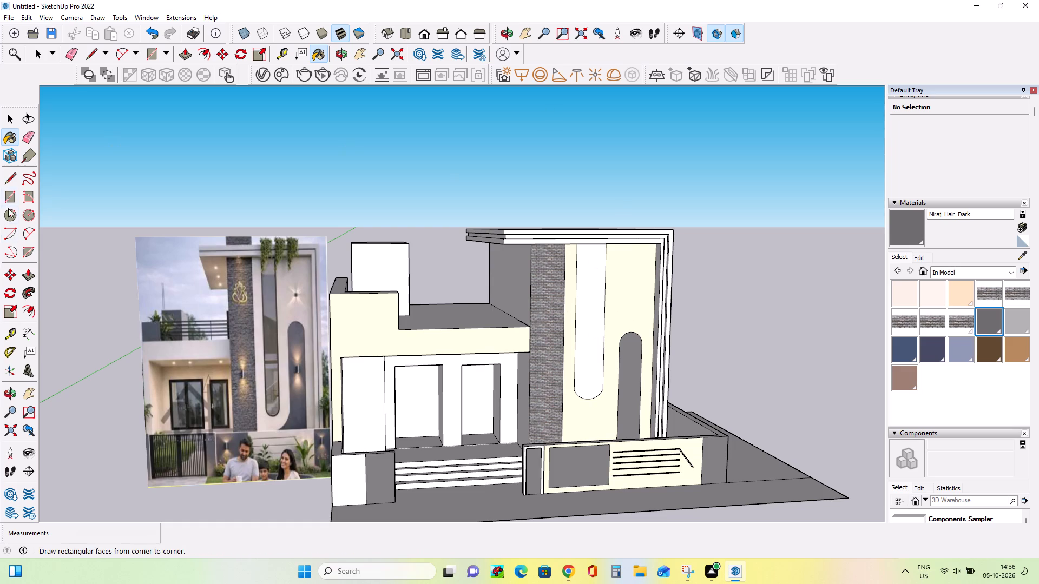
{"action": "left_click", "coordinate": [31, 276]}
{"action": "left_click", "coordinate": [586, 377]}
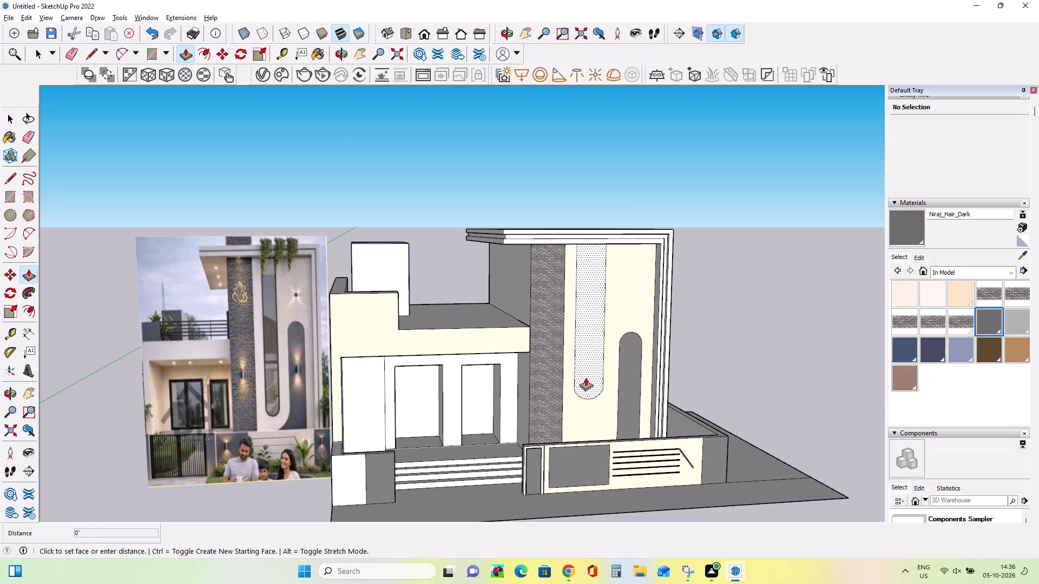
{"action": "left_click", "coordinate": [587, 372]}
{"action": "middle_click_drag", "start_coordinate": [518, 389], "coordinate": [518, 418]}
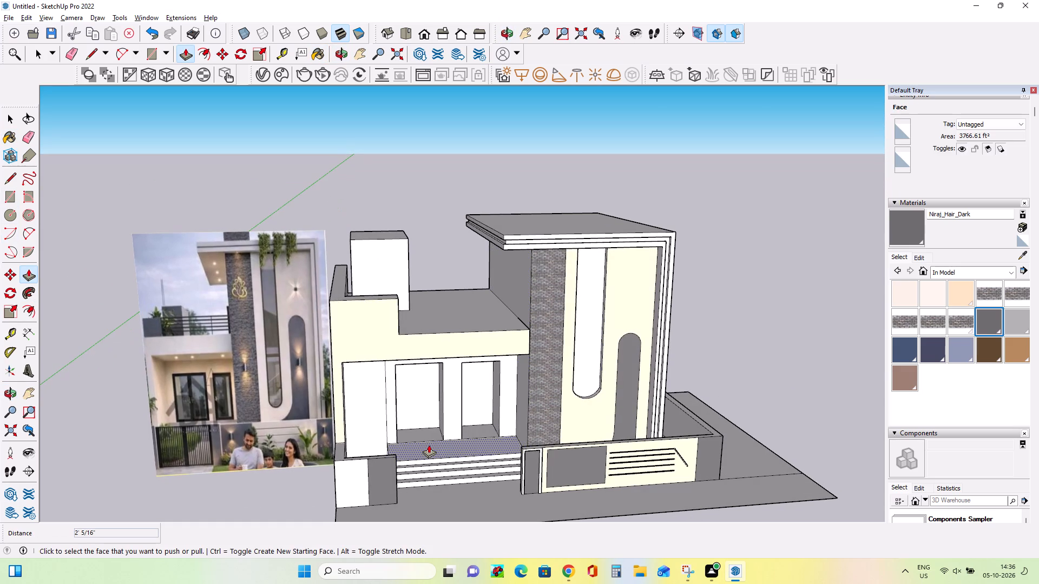
Paint all four side faces of the rooftop block behind the porch parapet with Niraj_Hair_Dark.
{"action": "scroll", "coordinate": [429, 444], "scroll_direction": "down", "scroll_amount": 3}
{"action": "middle_click_drag", "start_coordinate": [477, 470], "coordinate": [448, 416]}
{"action": "scroll", "coordinate": [422, 427], "scroll_direction": "up", "scroll_amount": 1}
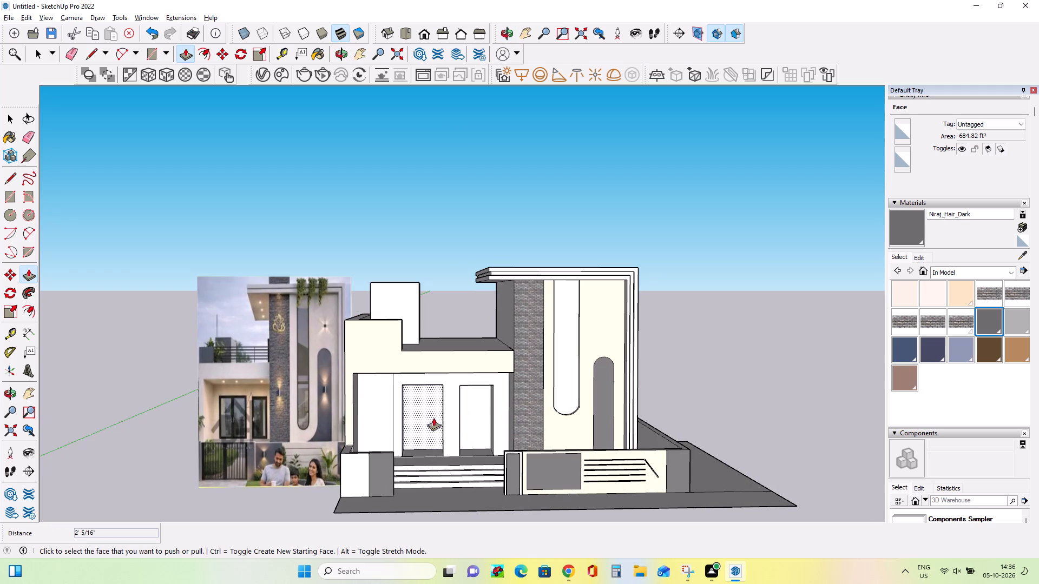
{"action": "scroll", "coordinate": [428, 444], "scroll_direction": "down", "scroll_amount": 4}
{"action": "scroll", "coordinate": [538, 468], "scroll_direction": "up", "scroll_amount": 4}
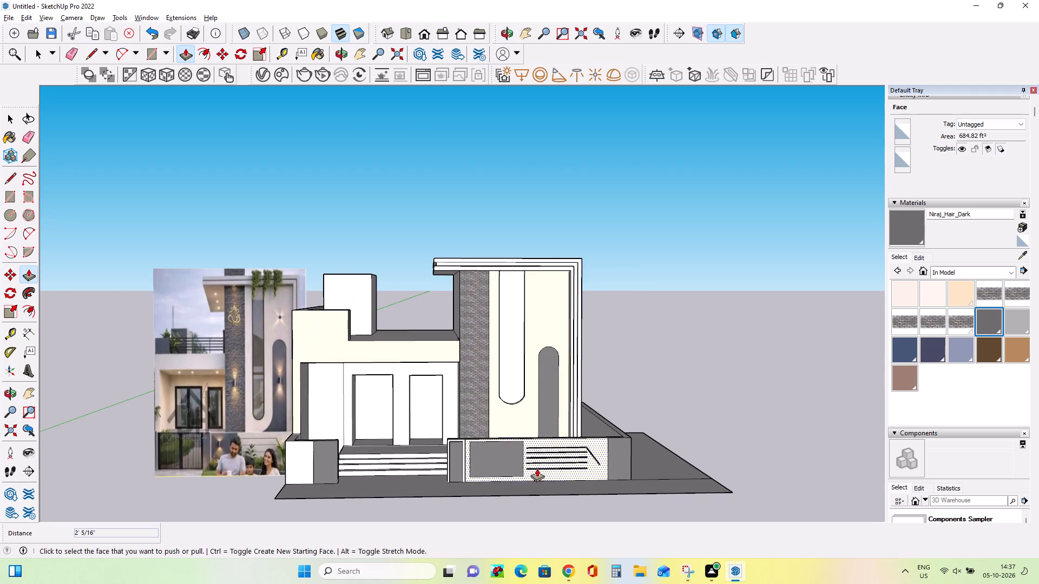
{"action": "middle_click_drag", "start_coordinate": [535, 456], "coordinate": [538, 494]}
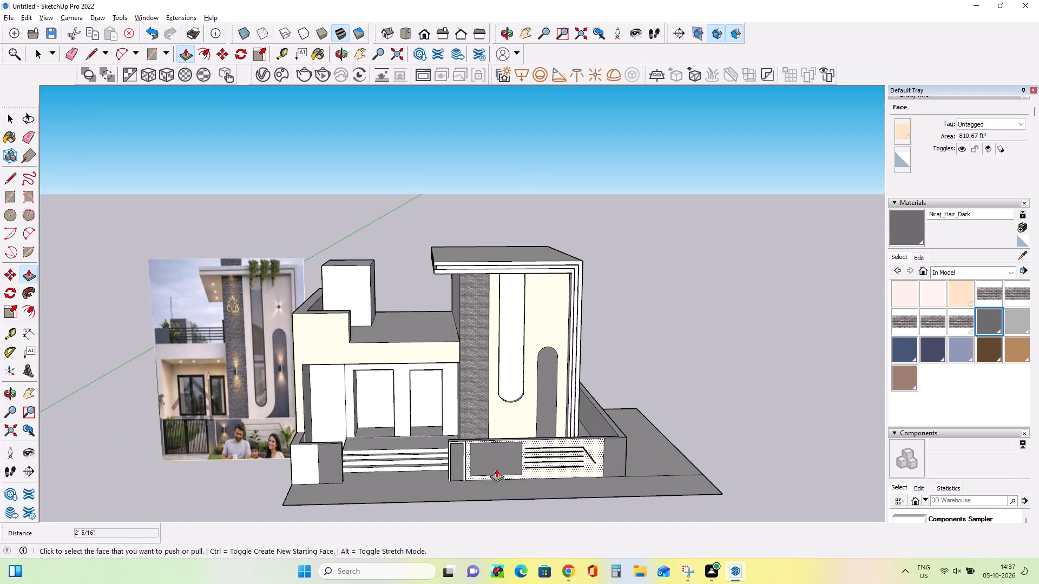
{"action": "left_click", "coordinate": [991, 323]}
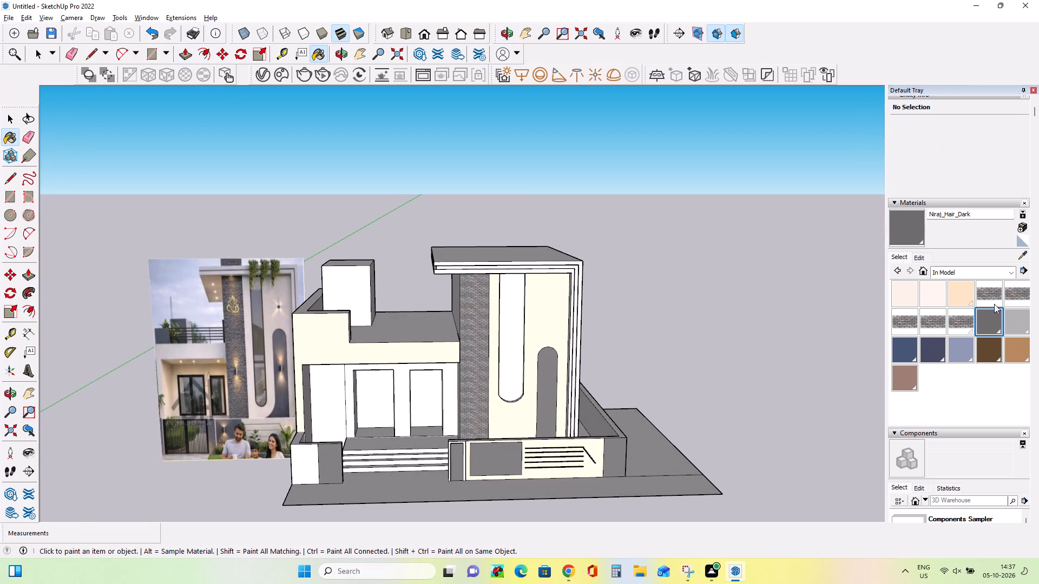
{"action": "left_click", "coordinate": [370, 290]}
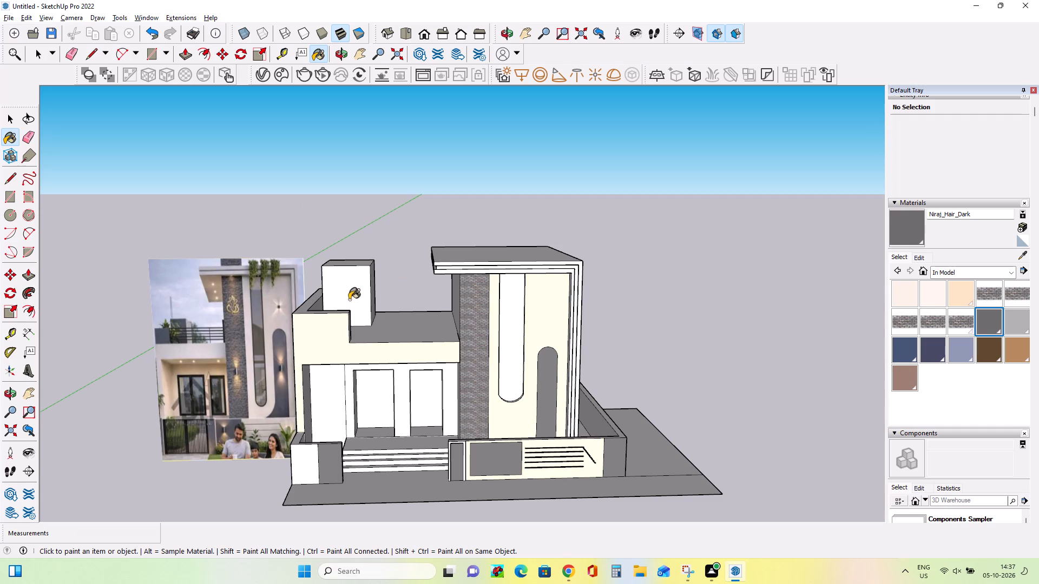
{"action": "left_click", "coordinate": [349, 299]}
{"action": "middle_click_drag", "start_coordinate": [387, 297], "coordinate": [312, 323]}
{"action": "left_click", "coordinate": [400, 274]}
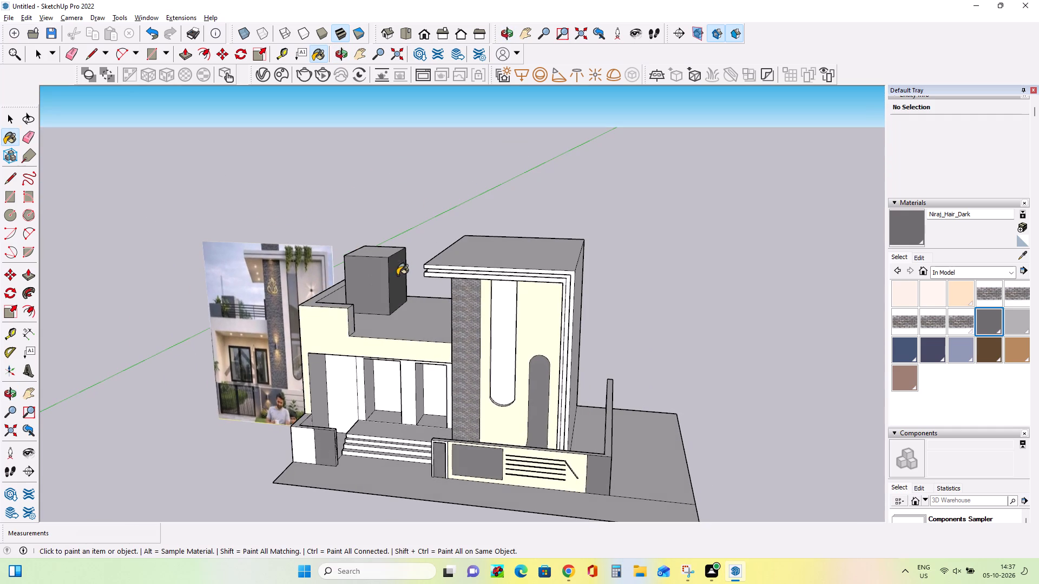
{"action": "middle_click_drag", "start_coordinate": [268, 354], "coordinate": [791, 322]}
{"action": "left_click", "coordinate": [368, 300]}
{"action": "middle_click_drag", "start_coordinate": [580, 393], "coordinate": [546, 413]}
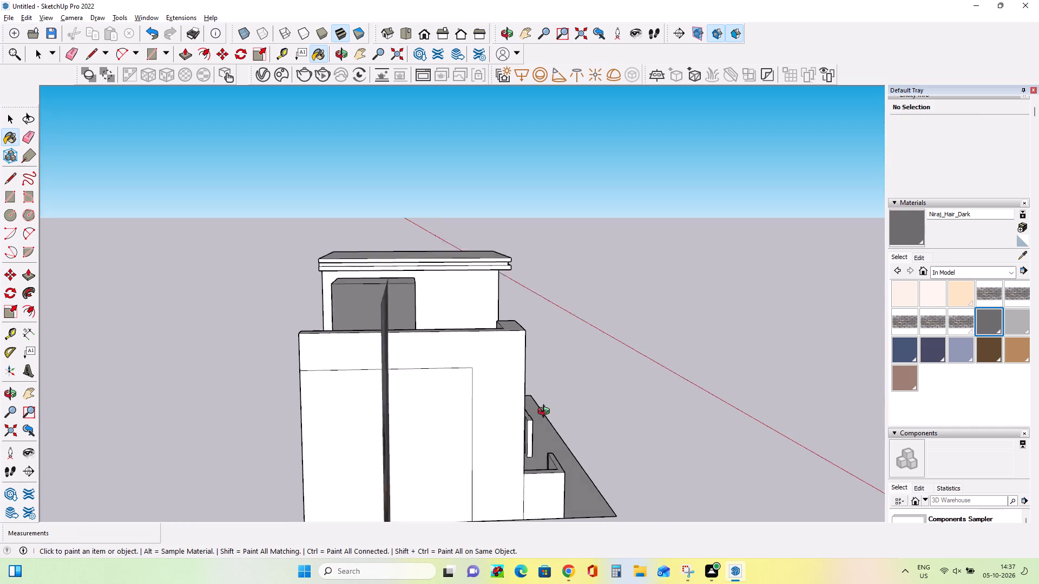
{"action": "middle_click_drag", "start_coordinate": [546, 413], "coordinate": [190, 493]}
{"action": "middle_click_drag", "start_coordinate": [365, 296], "coordinate": [0, 375]}
{"action": "middle_click_drag", "start_coordinate": [676, 293], "coordinate": [458, 313]}
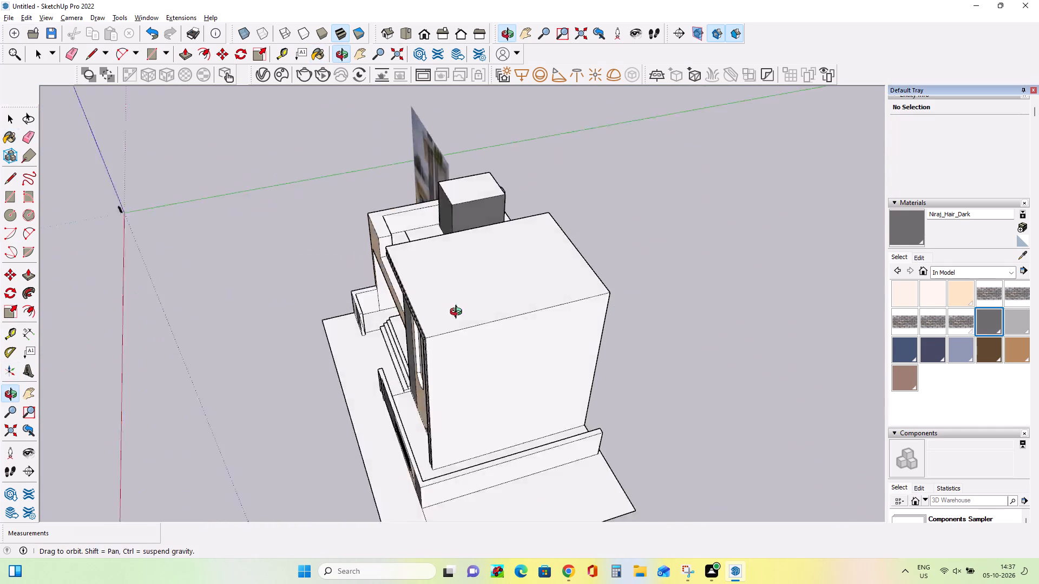
{"action": "middle_click_drag", "start_coordinate": [458, 313], "coordinate": [162, 288]}
{"action": "left_click", "coordinate": [579, 297]}
Paint the recessed middle band of the tower's roof and side frame with Niraj_Hair_Dark.
{"action": "middle_click_drag", "start_coordinate": [429, 340], "coordinate": [1023, 358]}
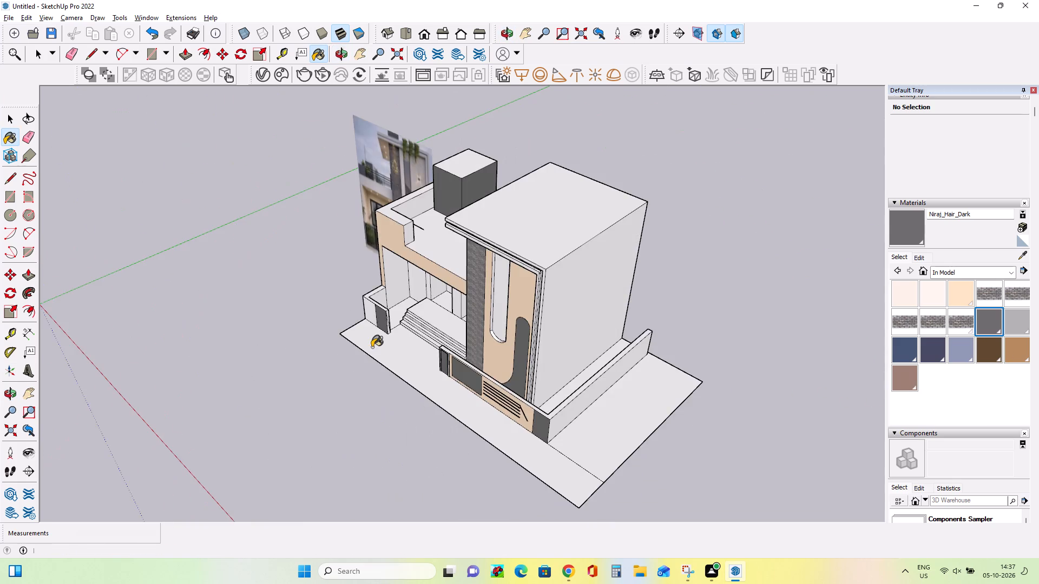
{"action": "middle_click_drag", "start_coordinate": [392, 373], "coordinate": [604, 382]}
{"action": "middle_click_drag", "start_coordinate": [362, 381], "coordinate": [518, 359]}
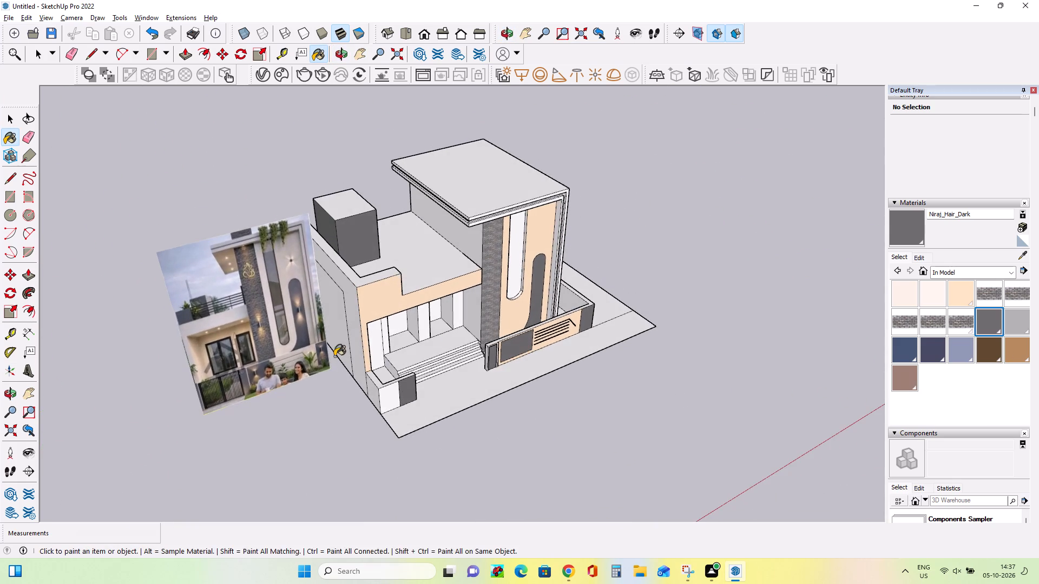
{"action": "middle_click_drag", "start_coordinate": [340, 370], "coordinate": [479, 306]}
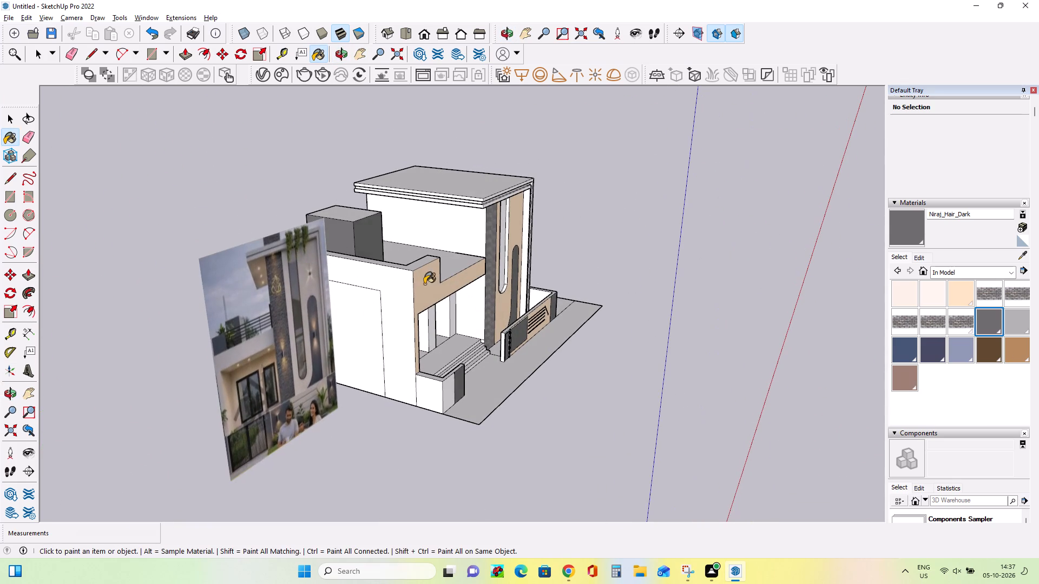
{"action": "middle_click_drag", "start_coordinate": [424, 284], "coordinate": [263, 343]}
{"action": "scroll", "coordinate": [305, 231], "scroll_direction": "up", "scroll_amount": 7}
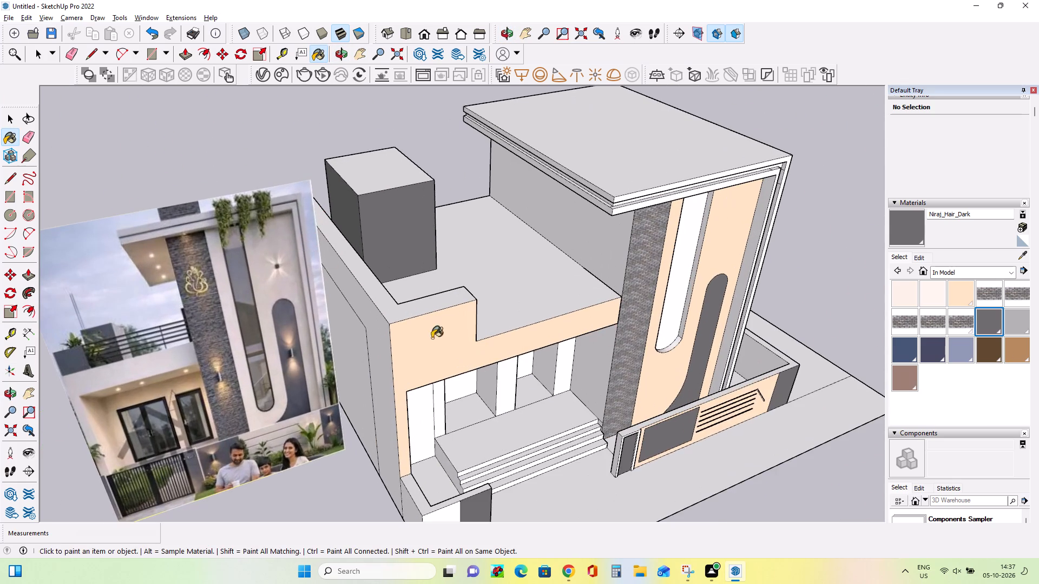
{"action": "middle_click_drag", "start_coordinate": [458, 358], "coordinate": [416, 356]}
{"action": "middle_click_drag", "start_coordinate": [713, 253], "coordinate": [674, 248]}
{"action": "scroll", "coordinate": [696, 251], "scroll_direction": "up", "scroll_amount": 1}
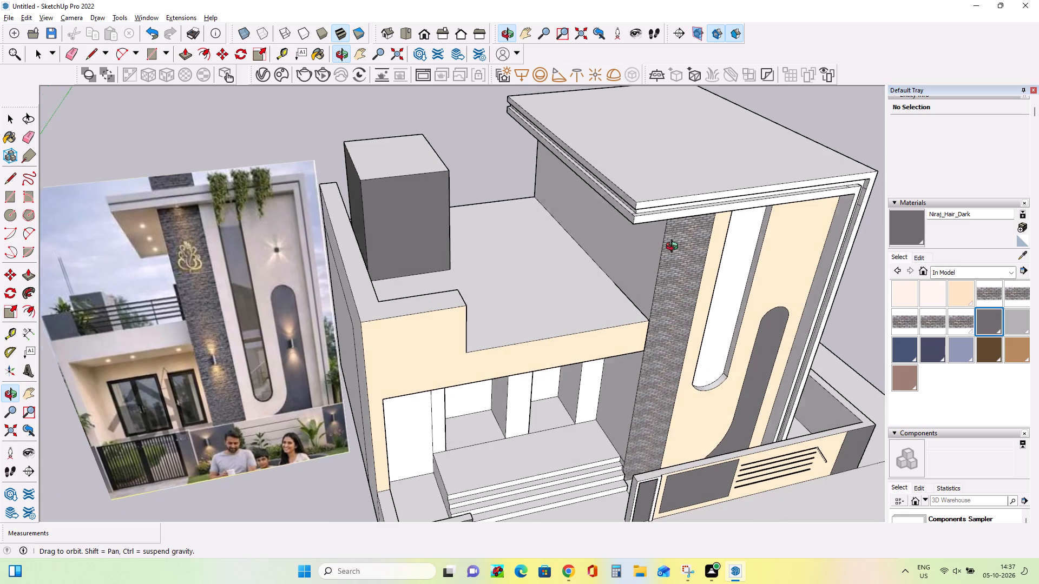
{"action": "middle_click_drag", "start_coordinate": [674, 248], "coordinate": [569, 237]}
{"action": "scroll", "coordinate": [616, 276], "scroll_direction": "down", "scroll_amount": 3}
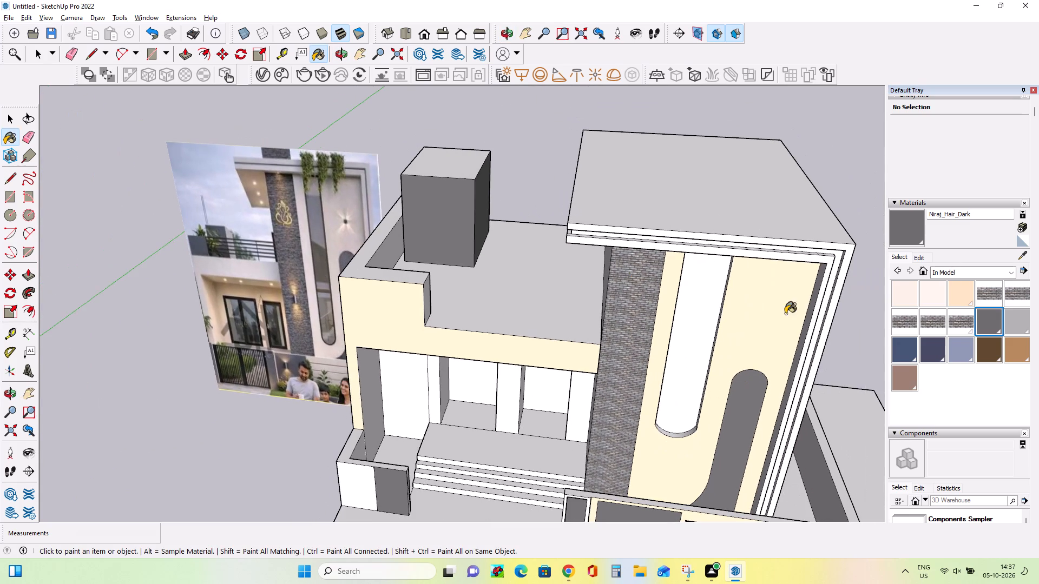
{"action": "middle_click_drag", "start_coordinate": [800, 311], "coordinate": [773, 237]}
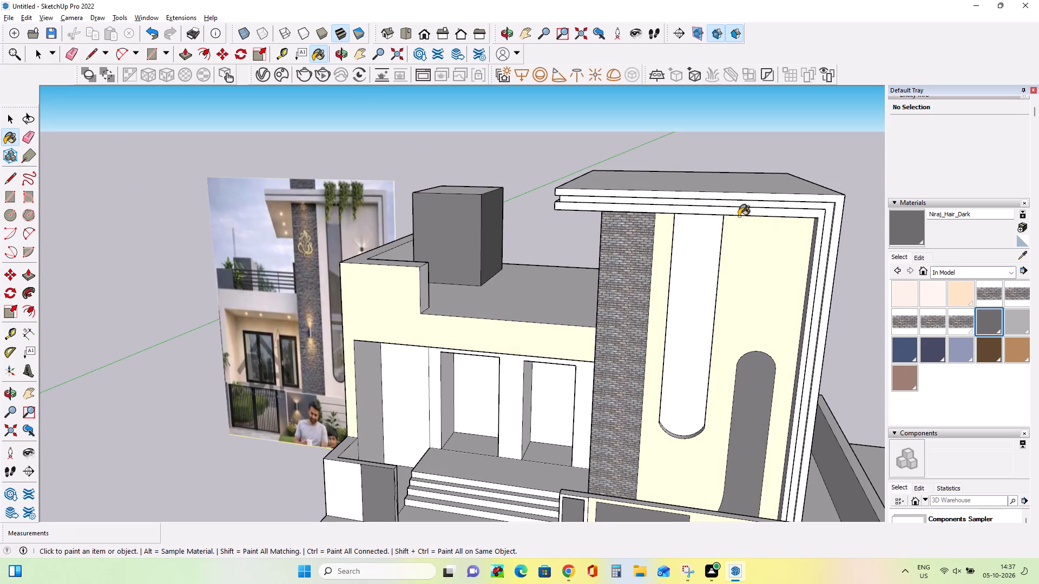
{"action": "scroll", "coordinate": [734, 207], "scroll_direction": "up", "scroll_amount": 3}
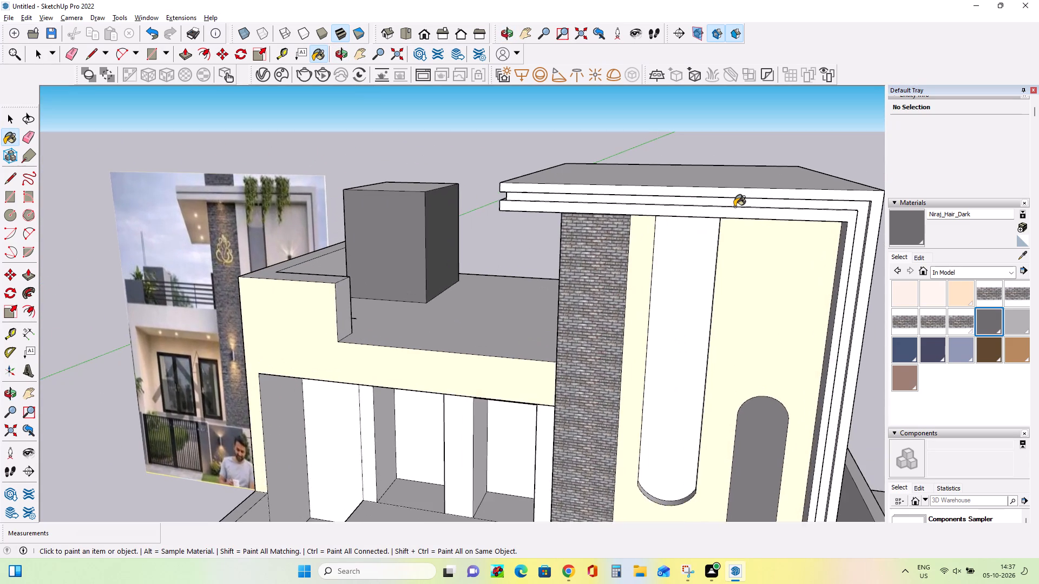
{"action": "scroll", "coordinate": [734, 207], "scroll_direction": "up", "scroll_amount": 2}
{"action": "left_click", "coordinate": [737, 202]}
Divide off the porch's raised parapet block with a horizontal line about 25' 4" long and paint that block's front with Niraj_Hair_Dark.
{"action": "scroll", "coordinate": [745, 222], "scroll_direction": "down", "scroll_amount": 2}
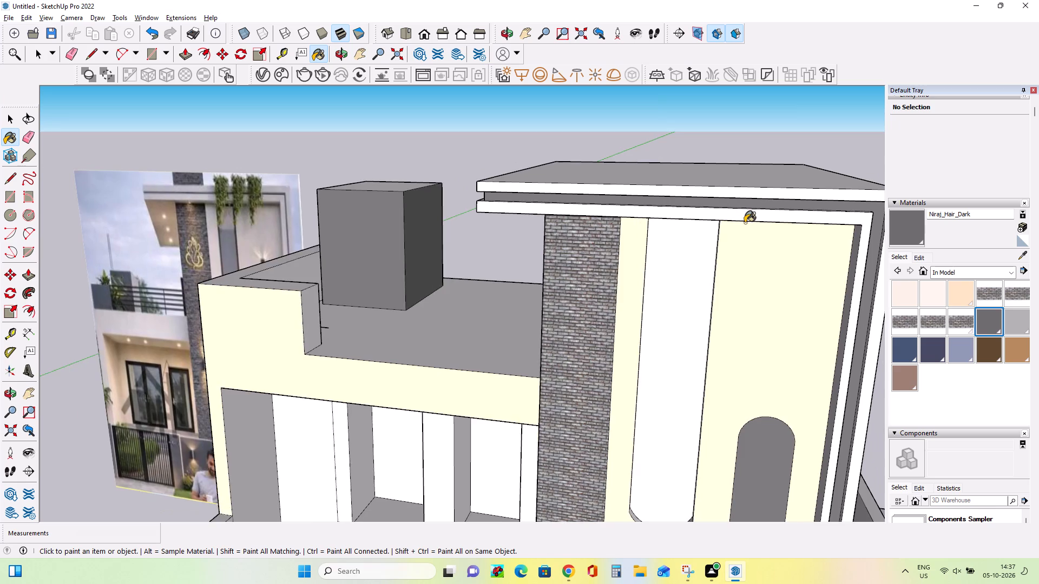
{"action": "scroll", "coordinate": [745, 223], "scroll_direction": "down", "scroll_amount": 13}
{"action": "middle_click_drag", "start_coordinate": [754, 321], "coordinate": [788, 331]}
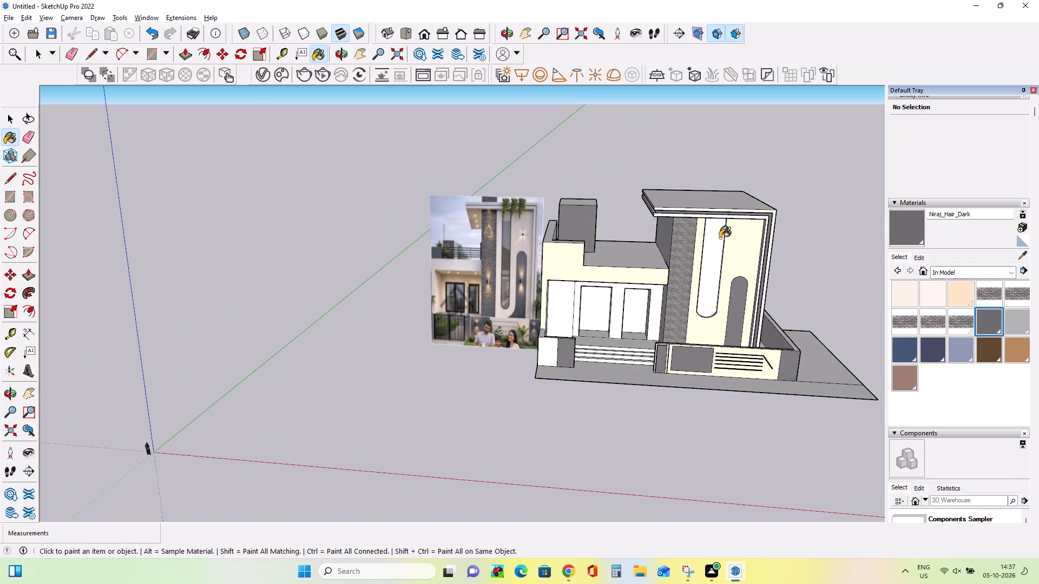
{"action": "middle_click_drag", "start_coordinate": [719, 235], "coordinate": [670, 174]}
{"action": "scroll", "coordinate": [693, 222], "scroll_direction": "up", "scroll_amount": 3}
{"action": "middle_click_drag", "start_coordinate": [696, 255], "coordinate": [734, 272]}
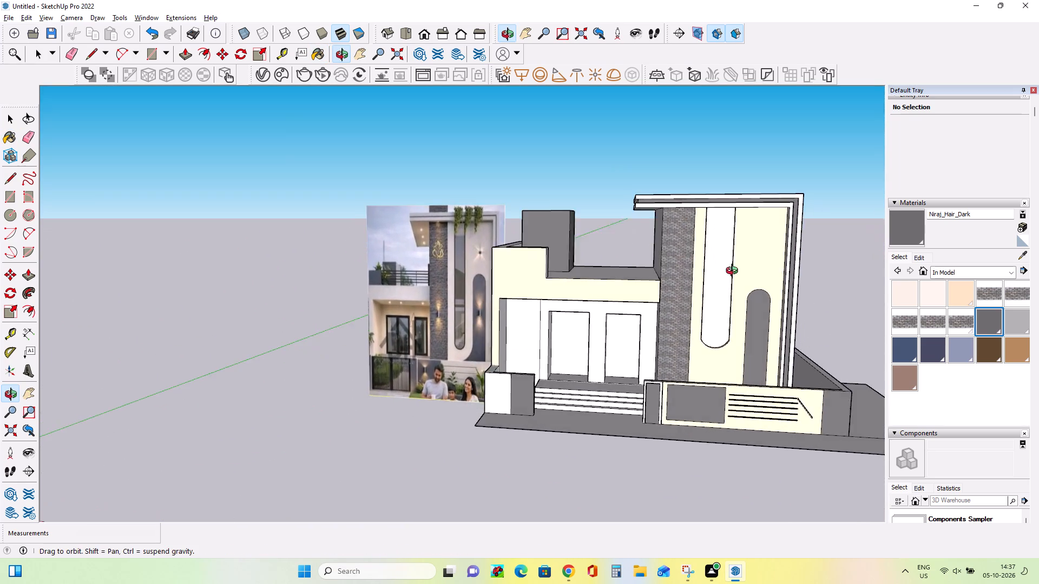
{"action": "middle_click_drag", "start_coordinate": [734, 272], "coordinate": [741, 271]}
{"action": "middle_click_drag", "start_coordinate": [556, 263], "coordinate": [568, 282]}
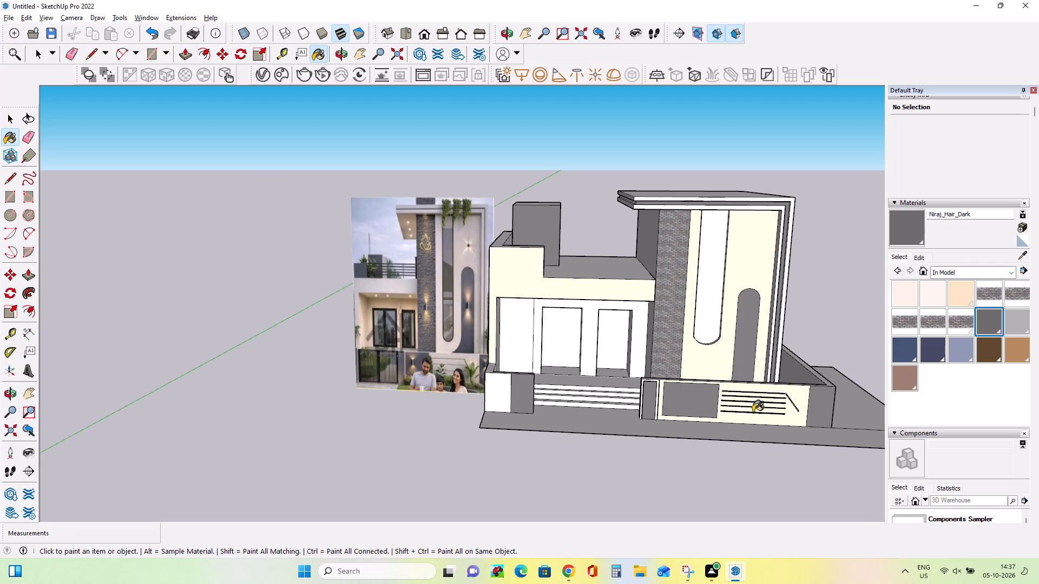
{"action": "left_click", "coordinate": [9, 183]}
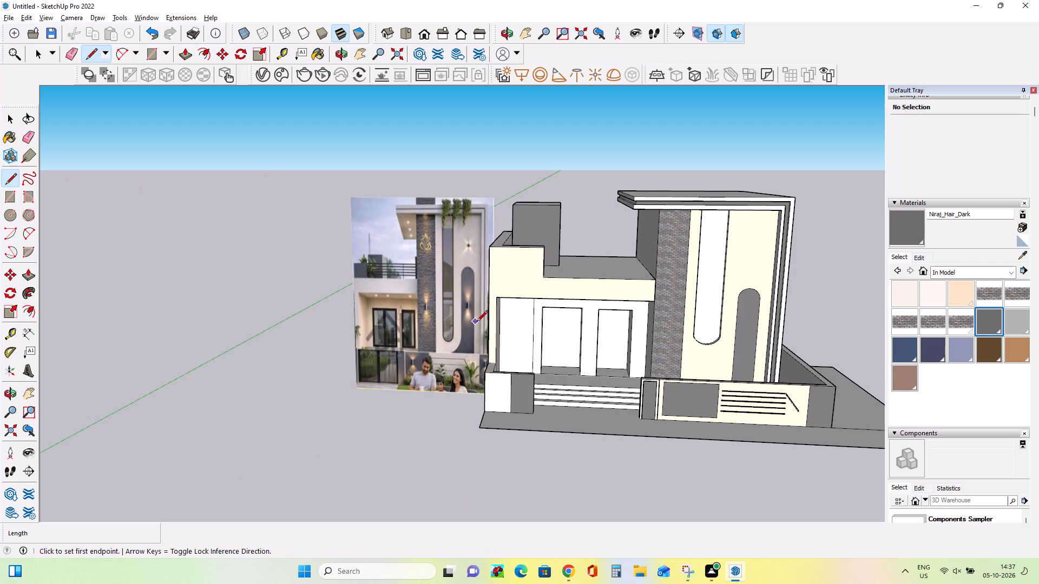
{"action": "scroll", "coordinate": [513, 291], "scroll_direction": "up", "scroll_amount": 3}
{"action": "left_click_drag", "start_coordinate": [553, 275], "coordinate": [544, 272]}
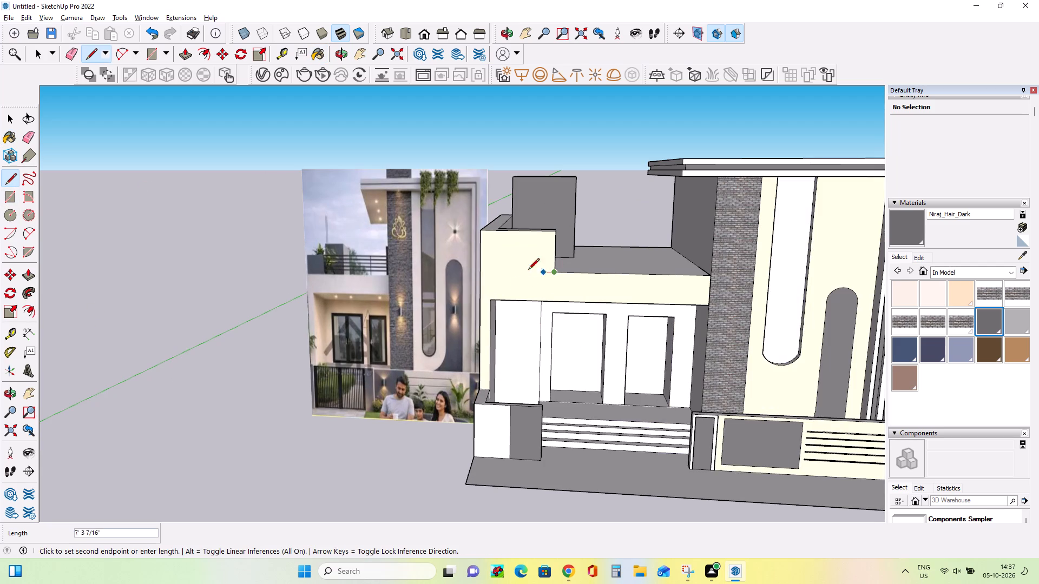
{"action": "left_click", "coordinate": [479, 271]}
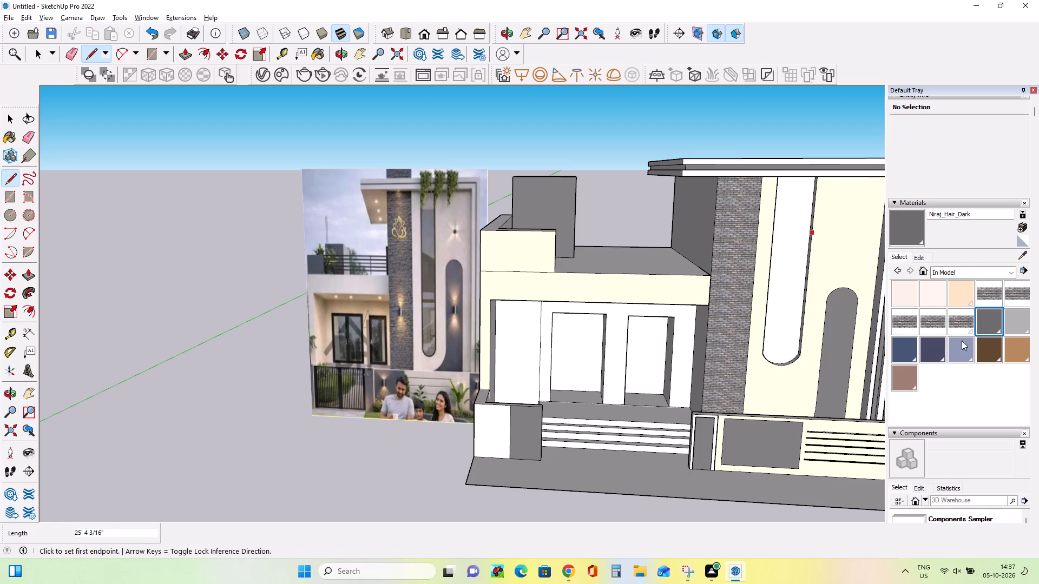
{"action": "left_click", "coordinate": [982, 329]}
{"action": "left_click", "coordinate": [521, 248]}
Paint the tower's cream front face and the horizontal band above the porch with 0011_Seashell.
{"action": "middle_click_drag", "start_coordinate": [445, 364], "coordinate": [481, 376]}
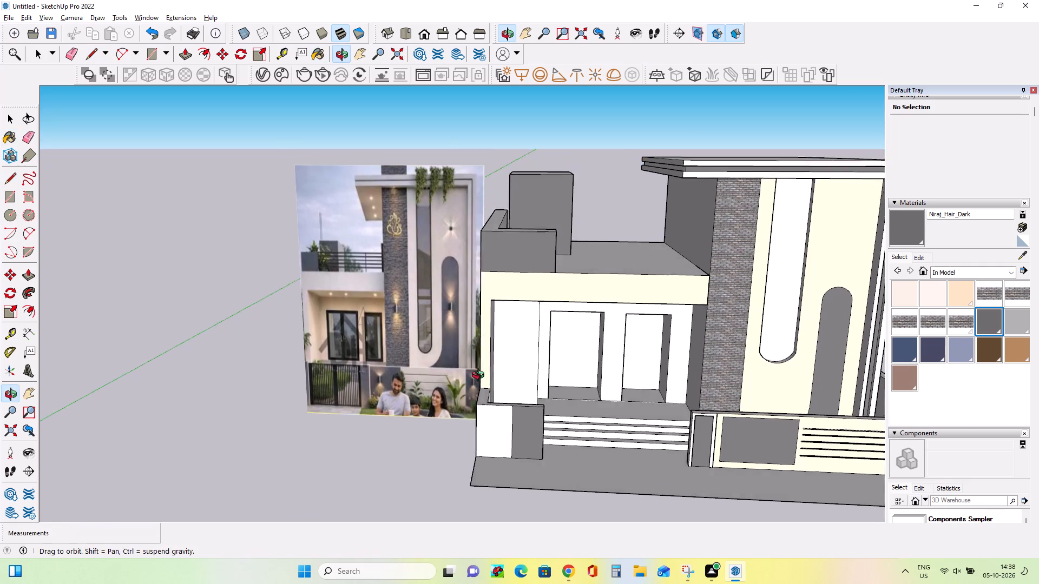
{"action": "middle_click_drag", "start_coordinate": [481, 376], "coordinate": [498, 374]}
{"action": "scroll", "coordinate": [548, 362], "scroll_direction": "down", "scroll_amount": 8}
{"action": "middle_click_drag", "start_coordinate": [811, 423], "coordinate": [726, 406]}
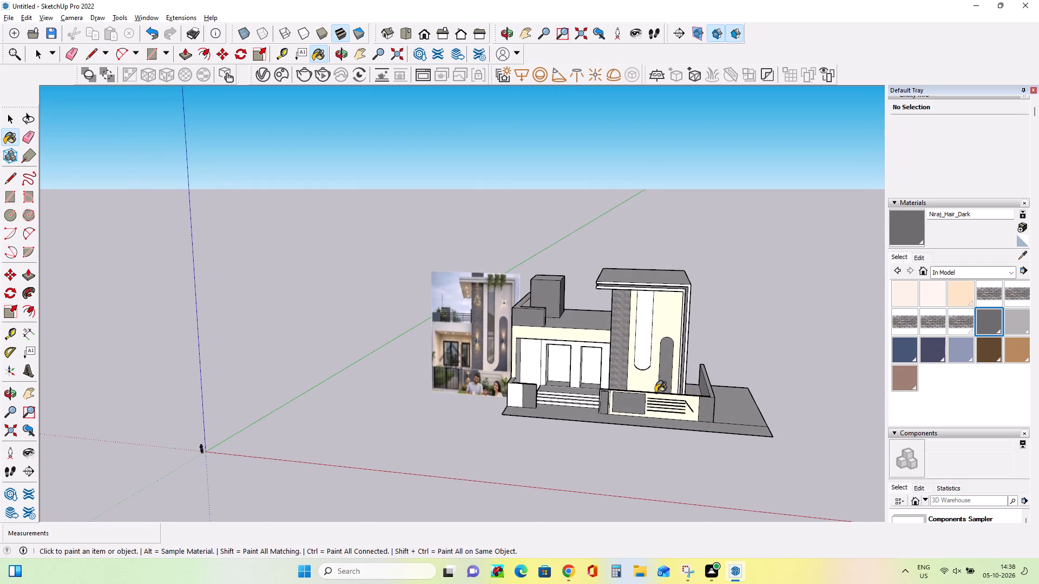
{"action": "scroll", "coordinate": [655, 393], "scroll_direction": "up", "scroll_amount": 4}
{"action": "middle_click_drag", "start_coordinate": [683, 422], "coordinate": [695, 399]}
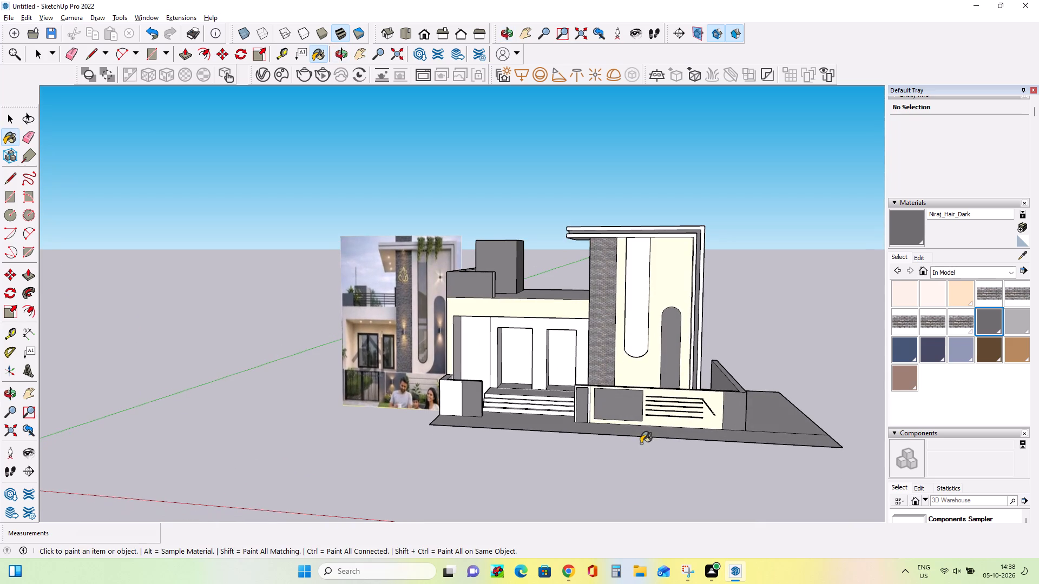
{"action": "middle_click_drag", "start_coordinate": [641, 443], "coordinate": [681, 448]}
{"action": "scroll", "coordinate": [678, 429], "scroll_direction": "up", "scroll_amount": 3}
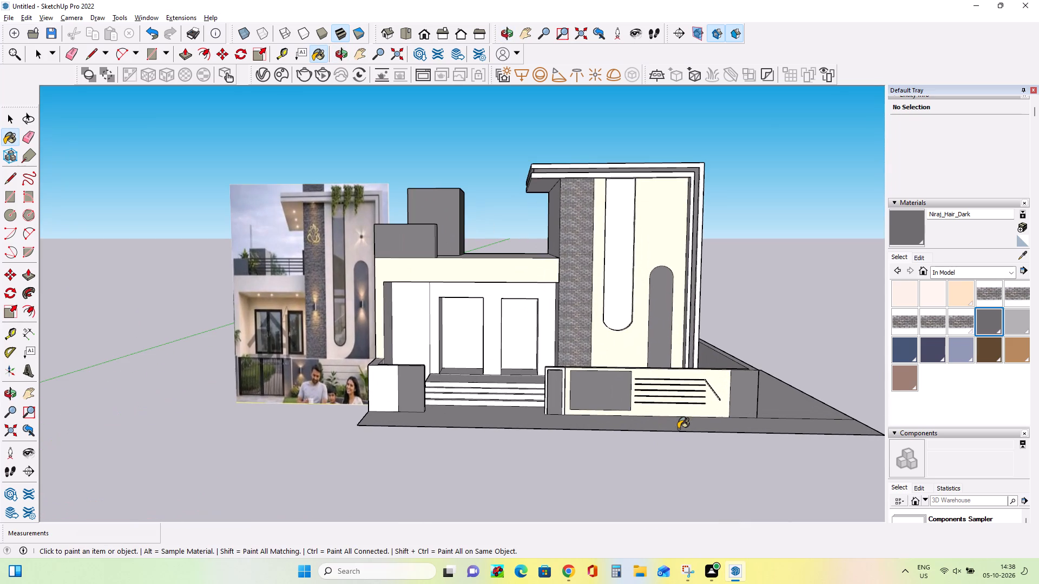
{"action": "left_click", "coordinate": [942, 287]}
{"action": "left_click", "coordinate": [658, 244]}
{"action": "left_click", "coordinate": [618, 344]}
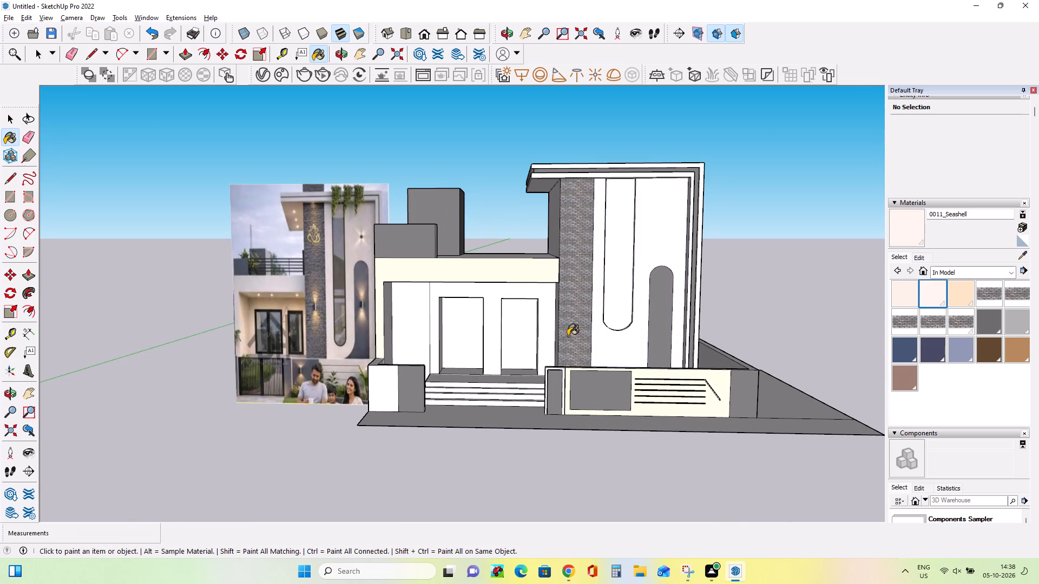
{"action": "left_click", "coordinate": [507, 270]}
Create a pale beige-yellow material named Material4 by slightly darkening the 0011_Seashell colour and shifting it toward yellow.
{"action": "left_click", "coordinate": [1024, 230]}
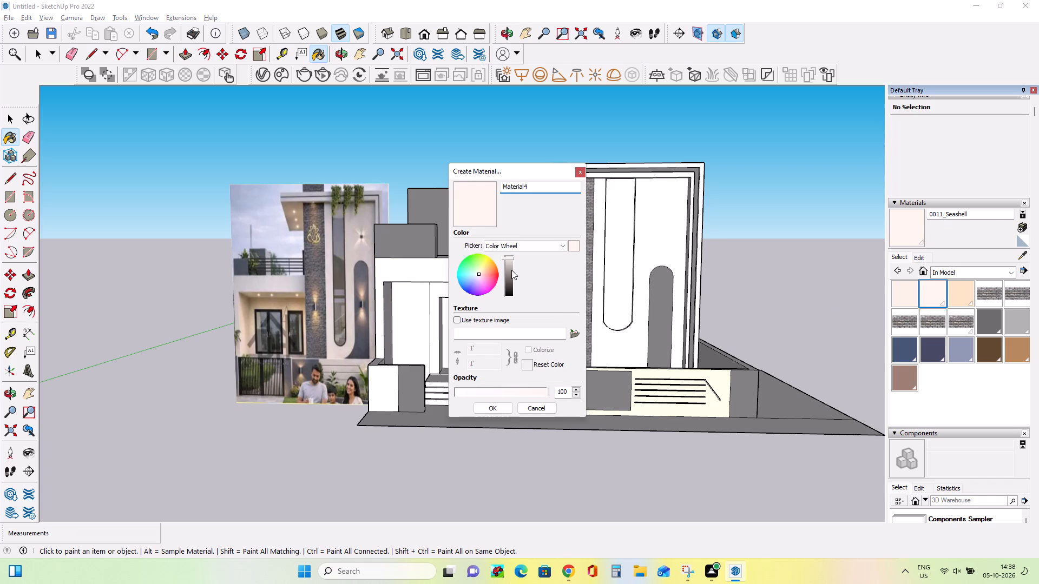
{"action": "left_click", "coordinate": [509, 261]}
{"action": "left_click", "coordinate": [481, 270]}
{"action": "left_click", "coordinate": [480, 272]}
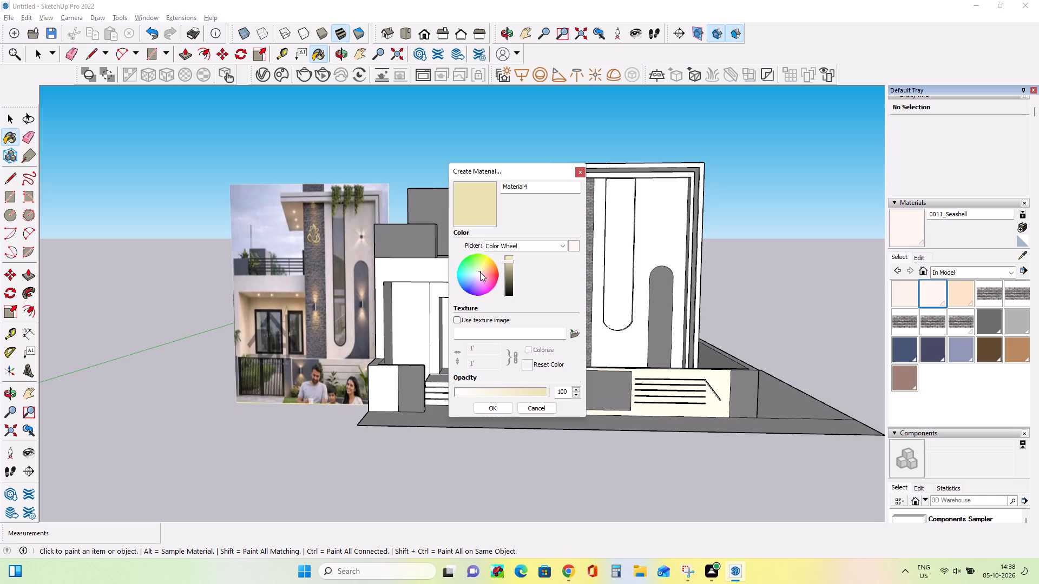
{"action": "left_click", "coordinate": [507, 409]}
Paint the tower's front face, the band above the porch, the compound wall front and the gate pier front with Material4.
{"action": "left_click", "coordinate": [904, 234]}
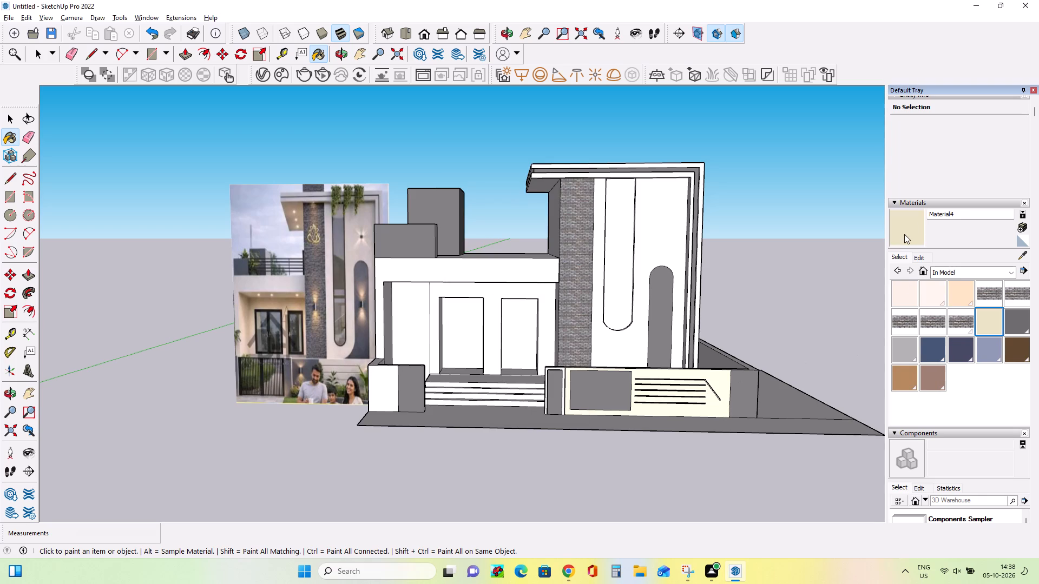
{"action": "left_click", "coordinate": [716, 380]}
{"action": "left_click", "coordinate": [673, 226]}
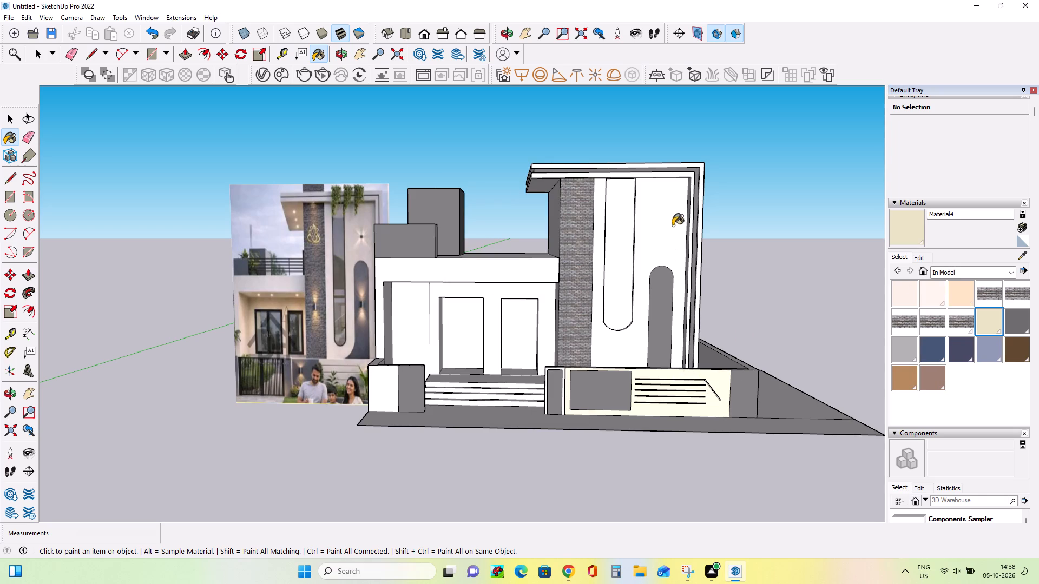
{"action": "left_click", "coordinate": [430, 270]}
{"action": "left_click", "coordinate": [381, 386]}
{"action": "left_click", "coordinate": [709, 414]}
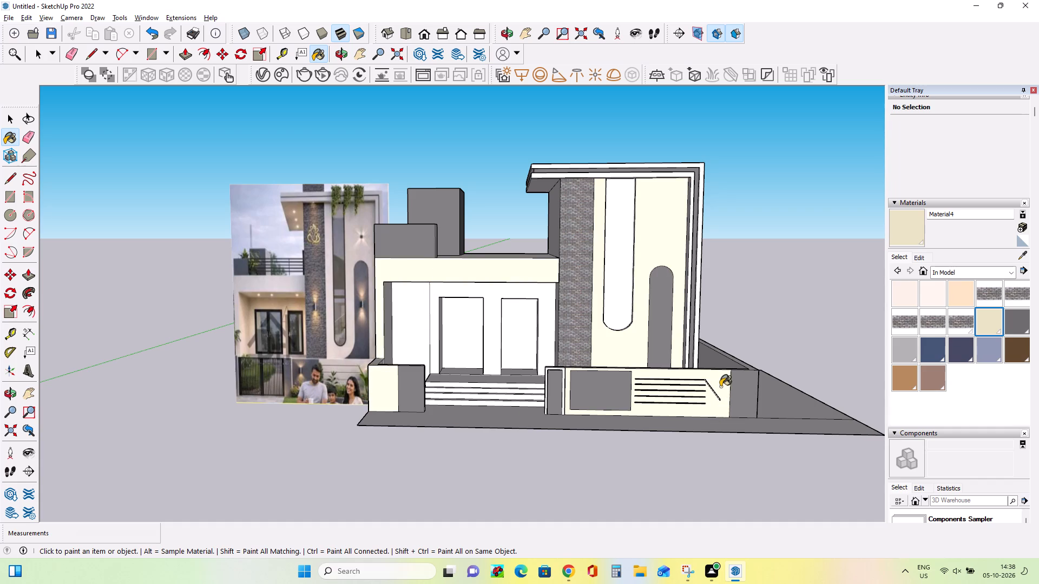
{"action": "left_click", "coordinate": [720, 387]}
Paint the tower's front face, the band above the porch, the compound wall front and the gate pier front with 0009_Linen.
{"action": "left_click", "coordinate": [958, 285]}
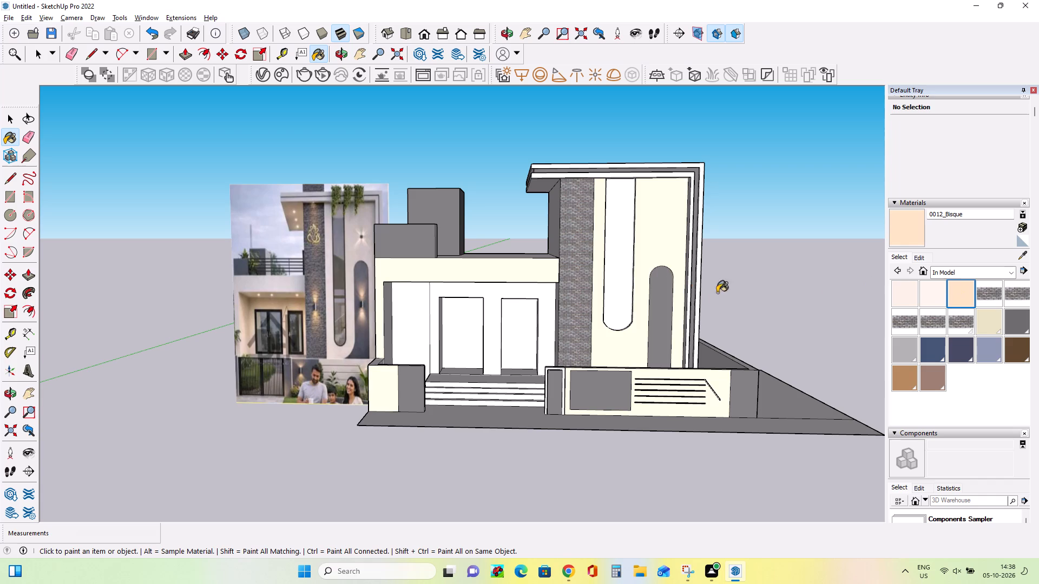
{"action": "left_click", "coordinate": [925, 288]}
{"action": "left_click", "coordinate": [902, 295]}
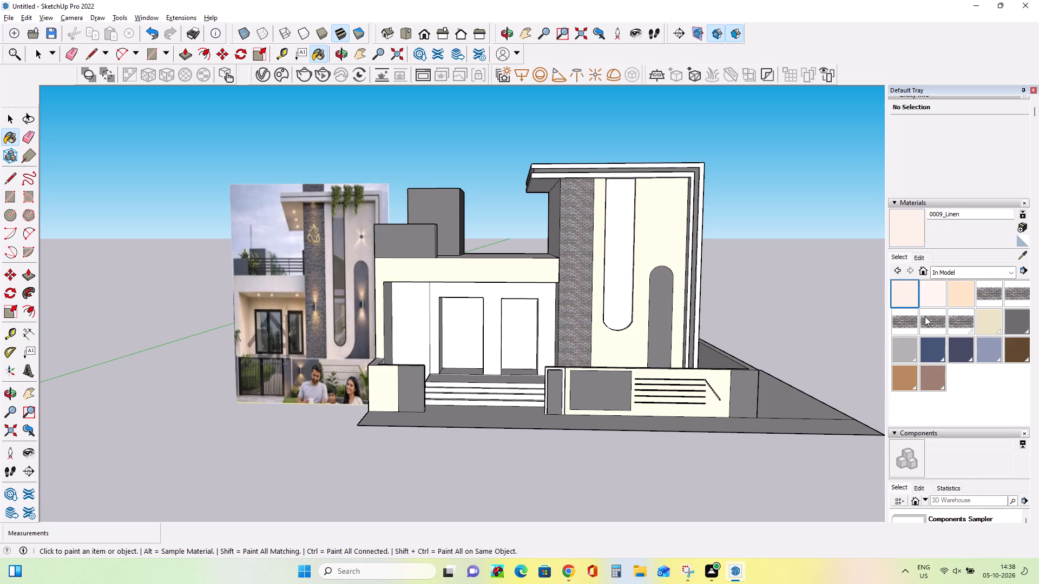
{"action": "left_click", "coordinate": [646, 247]}
{"action": "left_click", "coordinate": [906, 295]}
{"action": "left_click", "coordinate": [658, 242]}
{"action": "left_click", "coordinate": [609, 344]}
{"action": "left_click", "coordinate": [534, 268]}
{"action": "left_click", "coordinate": [720, 388]}
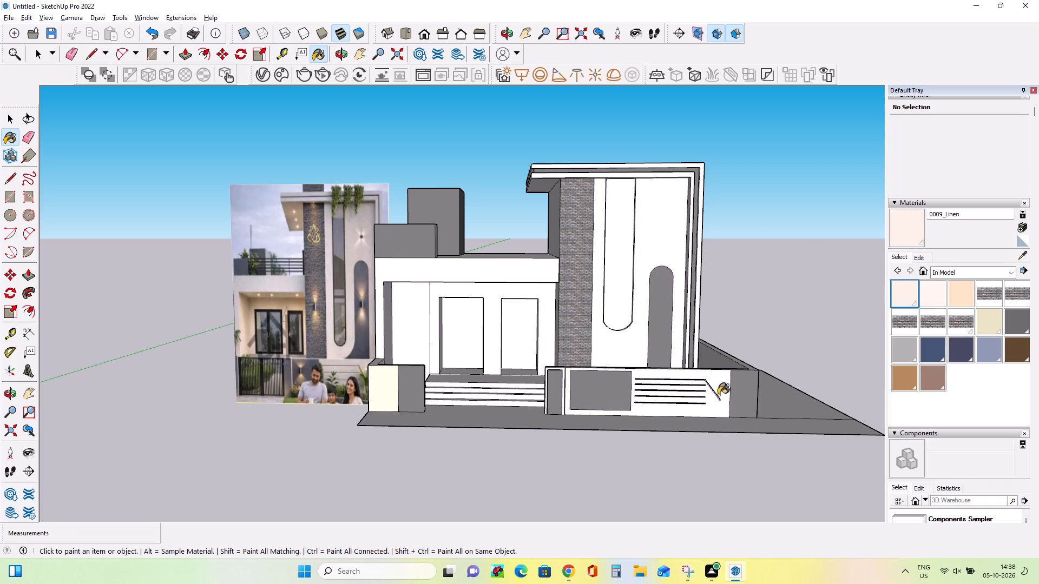
{"action": "left_click", "coordinate": [387, 388]}
Start a non-interactive render of the house's front view.
{"action": "left_click", "coordinate": [304, 74]}
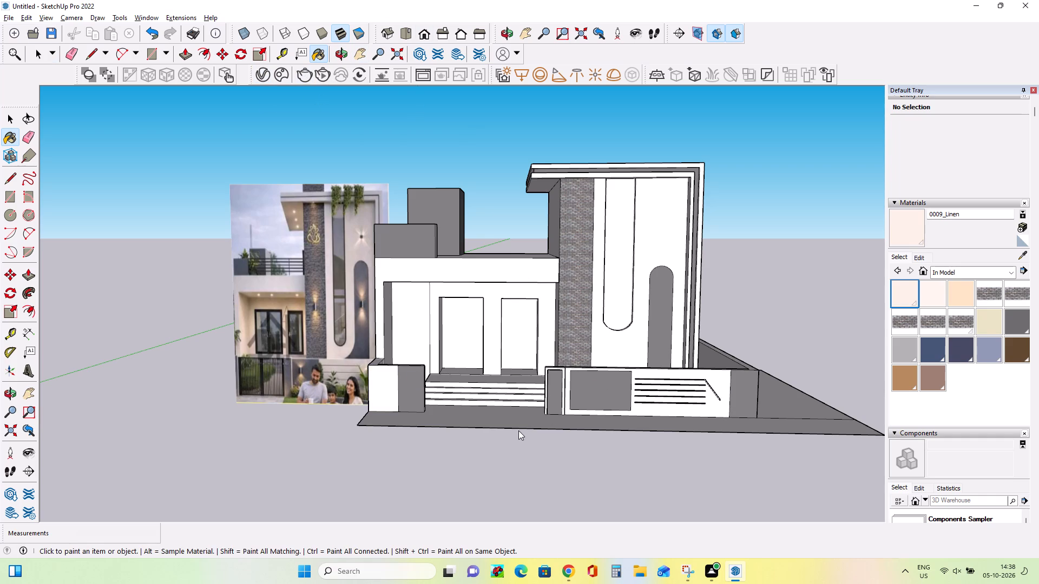
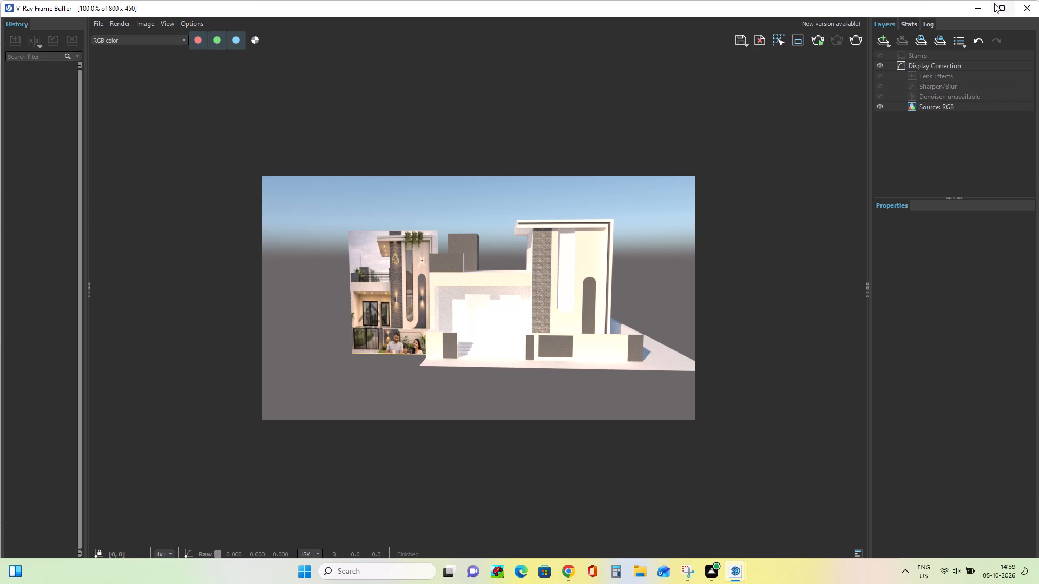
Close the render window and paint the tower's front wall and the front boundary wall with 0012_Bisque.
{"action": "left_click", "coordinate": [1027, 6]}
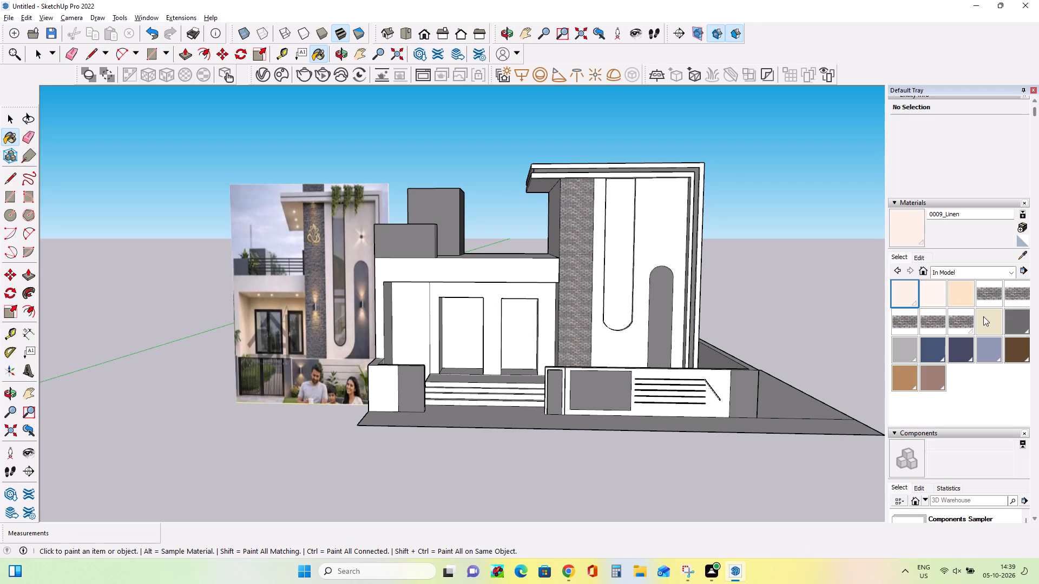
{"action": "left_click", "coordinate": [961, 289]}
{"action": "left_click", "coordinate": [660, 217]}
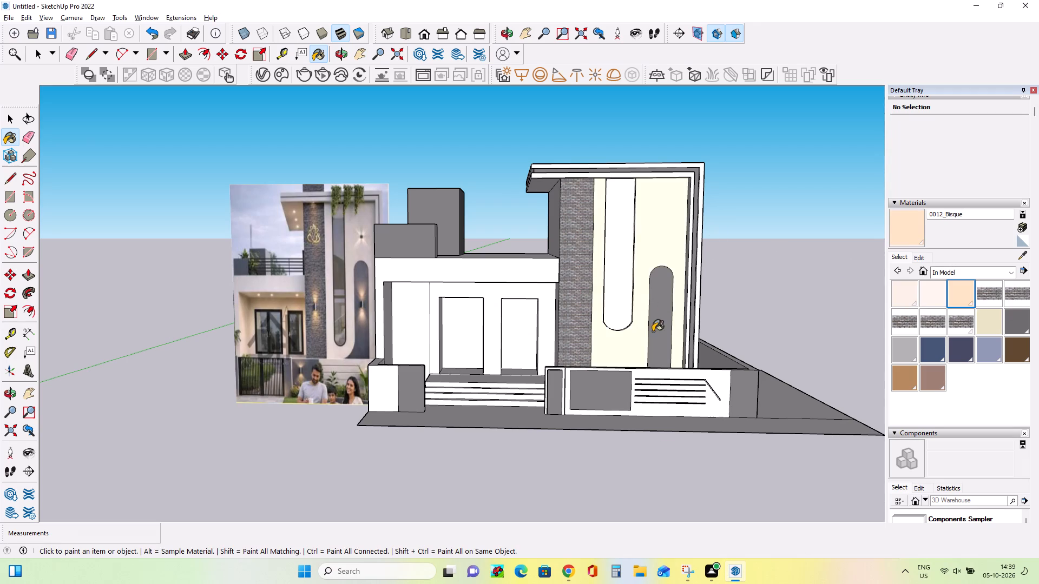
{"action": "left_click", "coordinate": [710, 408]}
Render the house with V-Ray to check the new wall colour, and close the render window.
{"action": "left_click", "coordinate": [302, 76]}
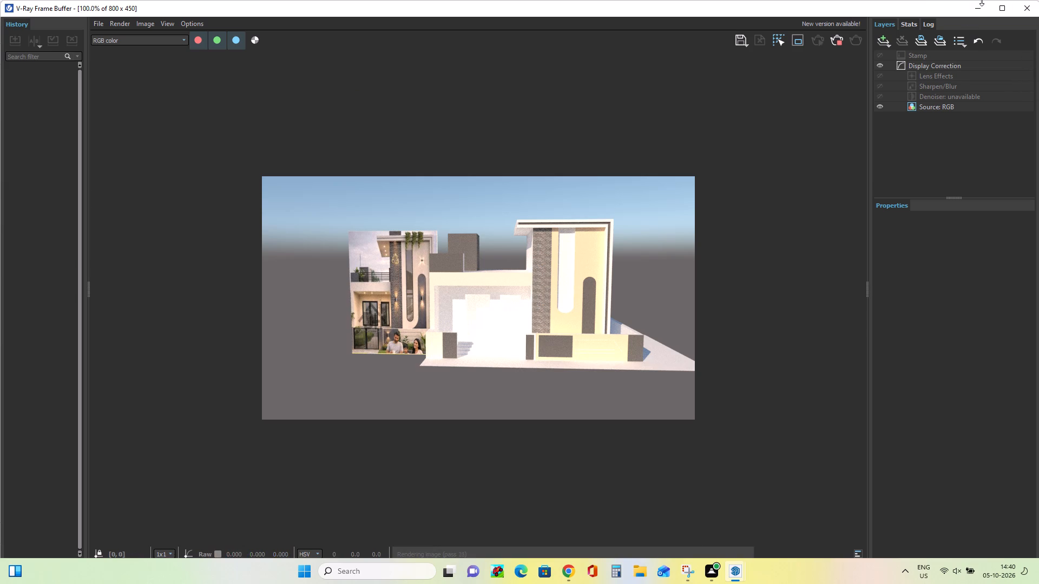
{"action": "left_click", "coordinate": [1036, 9]}
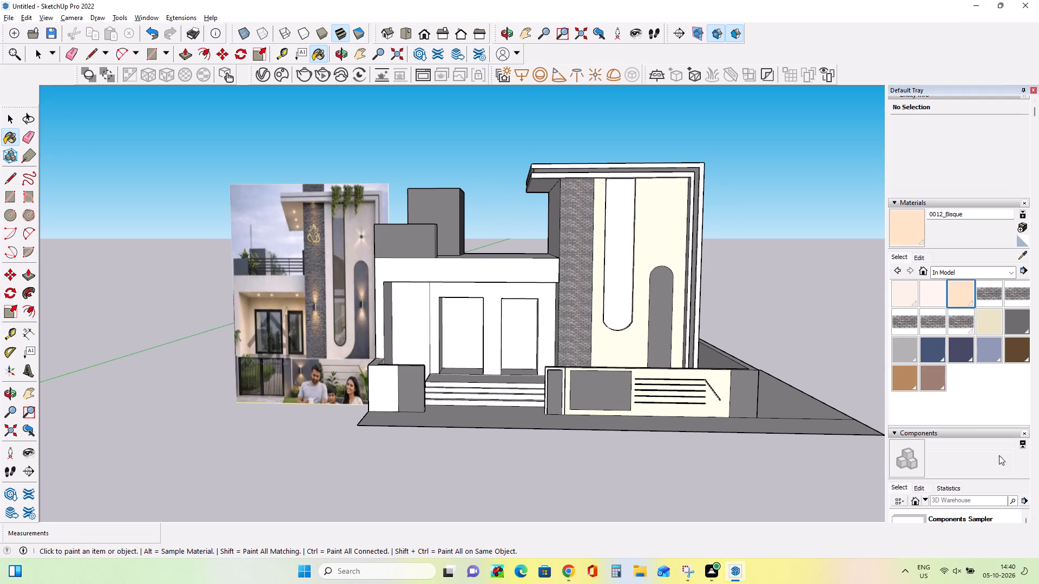
Create a new material as a slightly darker shade of 0012_Bisque, without a texture image.
{"action": "left_click", "coordinate": [1022, 226]}
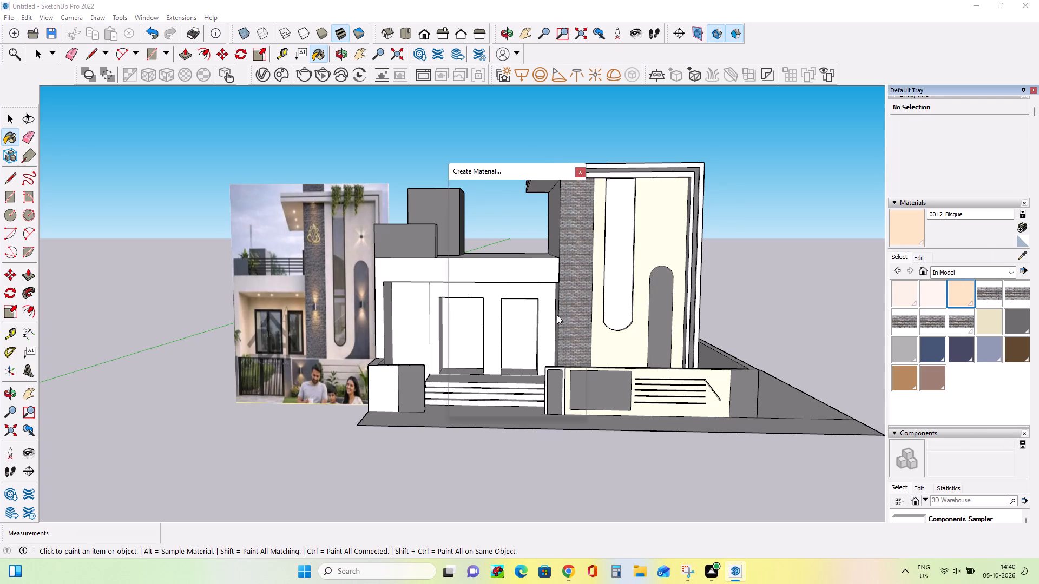
{"action": "left_click", "coordinate": [508, 262]}
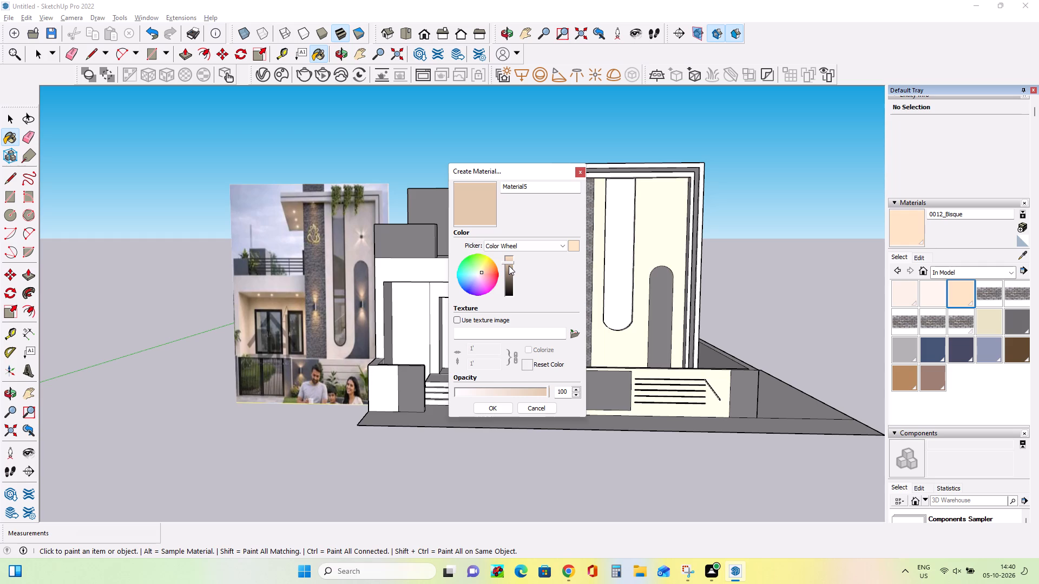
{"action": "left_click", "coordinate": [499, 407]}
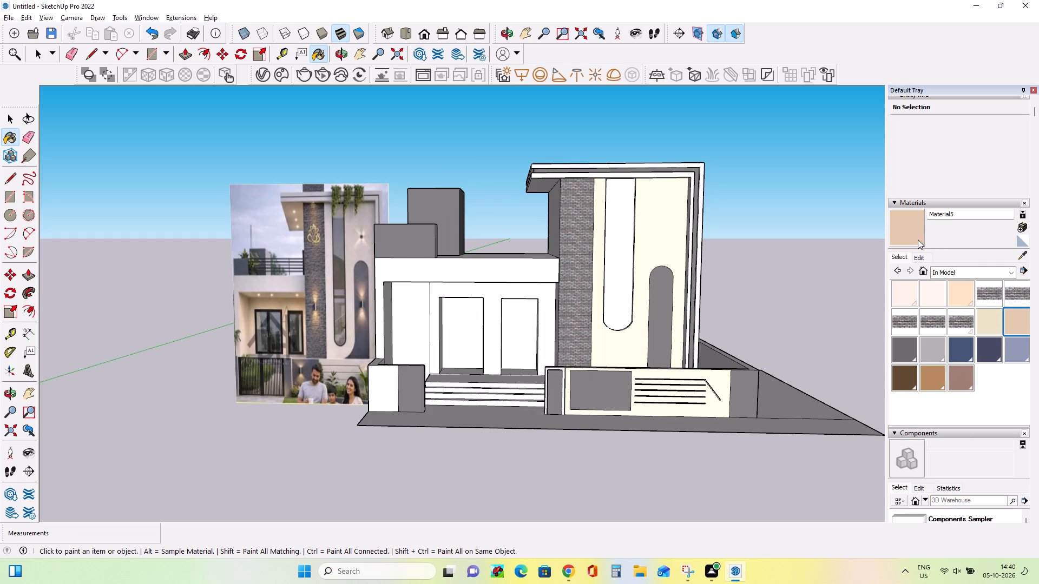
Paint the tower front, slatted boundary wall, band above the porch and porch walls around both openings with the new darker beige.
{"action": "left_click", "coordinate": [650, 251]}
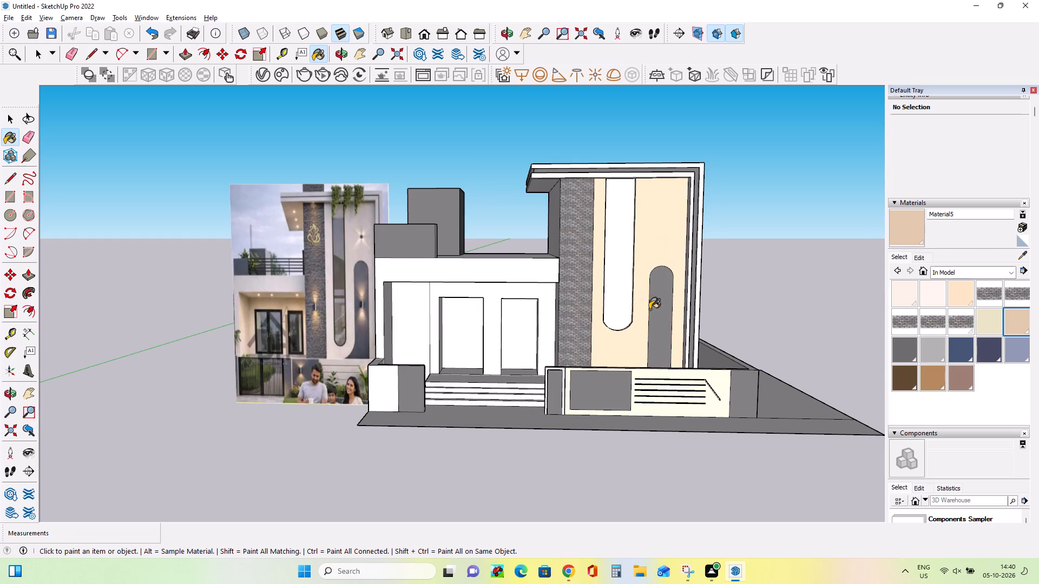
{"action": "left_click", "coordinate": [715, 382]}
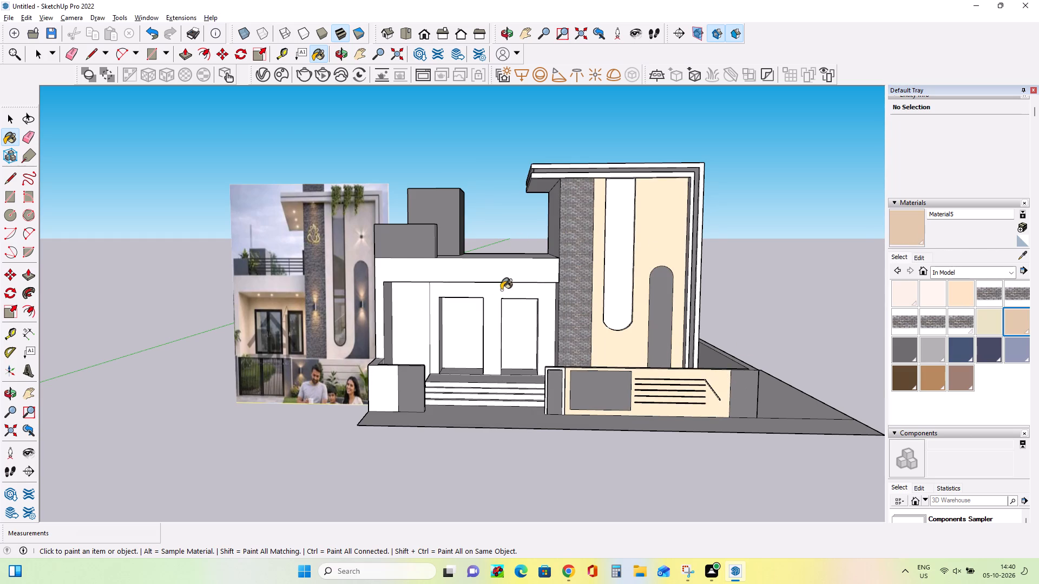
{"action": "left_click", "coordinate": [409, 273]}
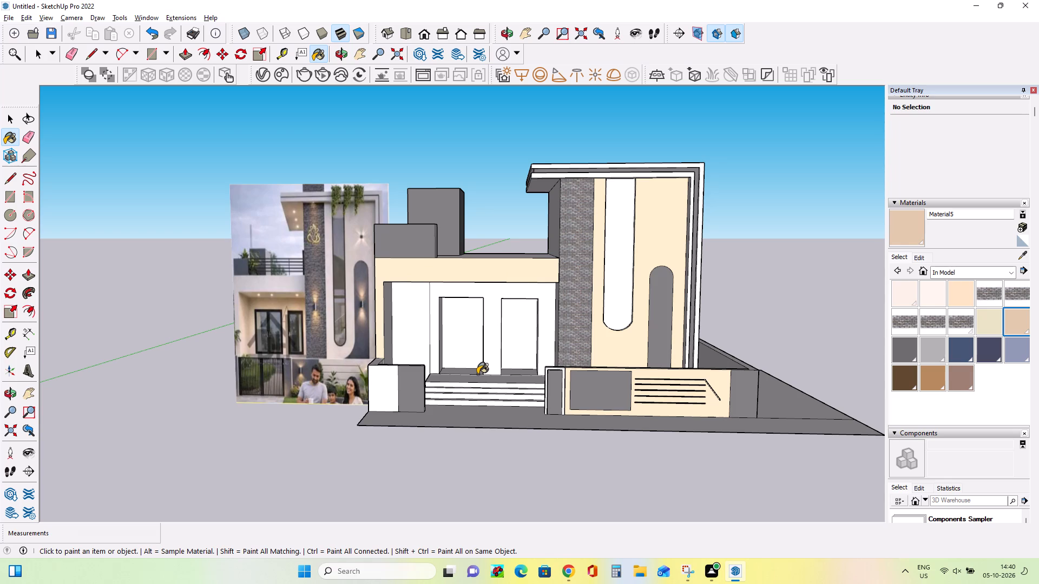
{"action": "left_click", "coordinate": [491, 298]}
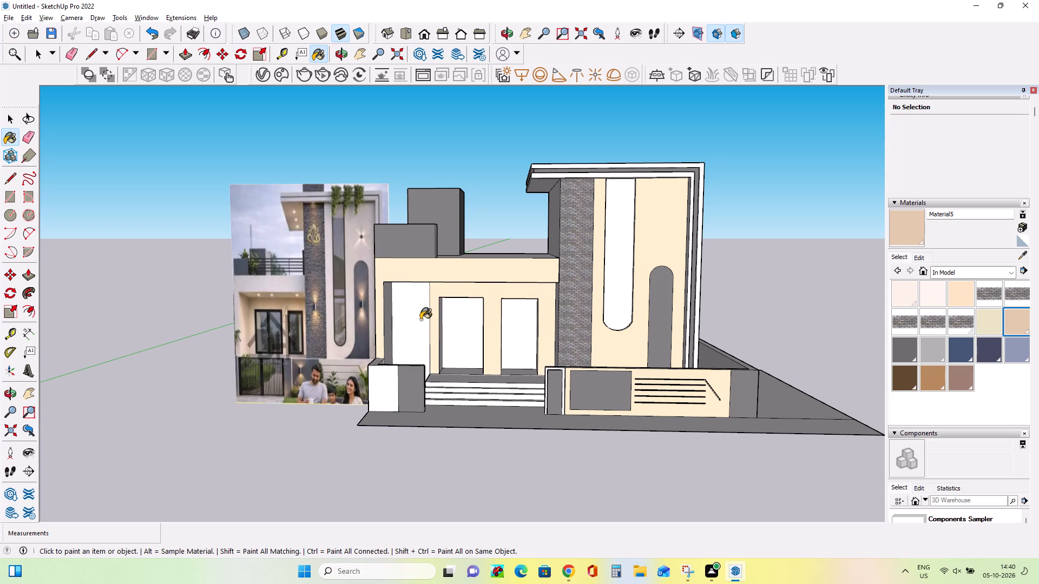
{"action": "left_click", "coordinate": [416, 318]}
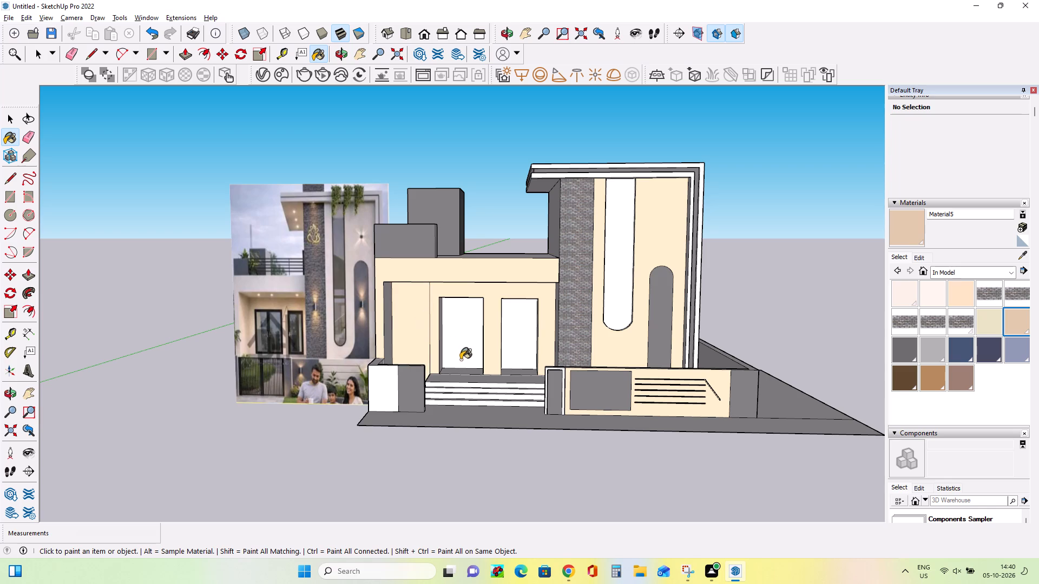
Paint the white face of the short boundary wall beside the steps and the frame around the narrow grey gate-side panel in the darker beige.
{"action": "middle_click_drag", "start_coordinate": [477, 388], "coordinate": [508, 451]}
{"action": "scroll", "coordinate": [260, 335], "scroll_direction": "up", "scroll_amount": 3}
{"action": "middle_click_drag", "start_coordinate": [265, 335], "coordinate": [285, 397]}
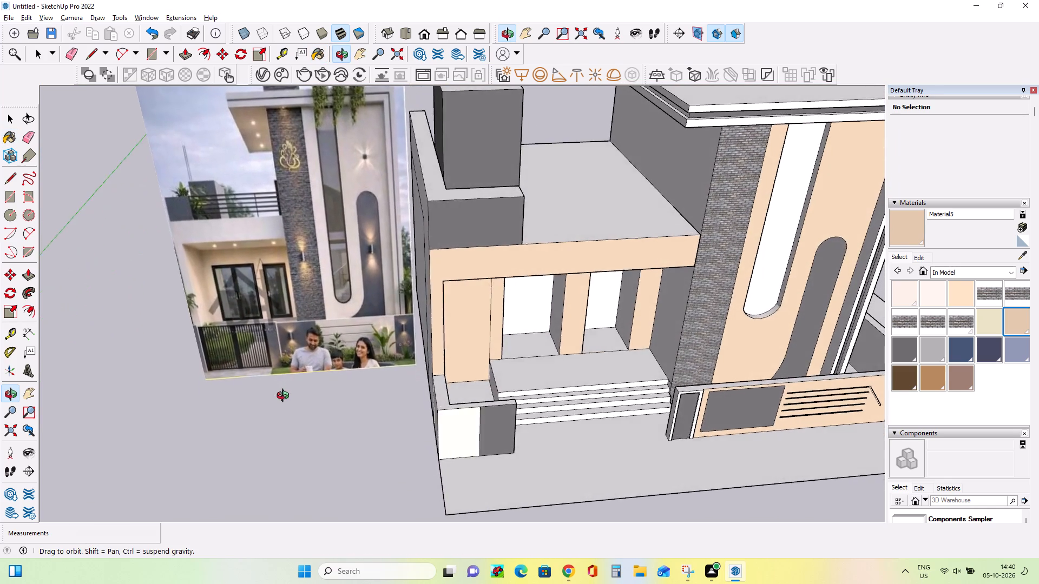
{"action": "middle_click_drag", "start_coordinate": [285, 397], "coordinate": [211, 329]}
{"action": "scroll", "coordinate": [231, 330], "scroll_direction": "down", "scroll_amount": 2}
{"action": "scroll", "coordinate": [306, 336], "scroll_direction": "down", "scroll_amount": 4}
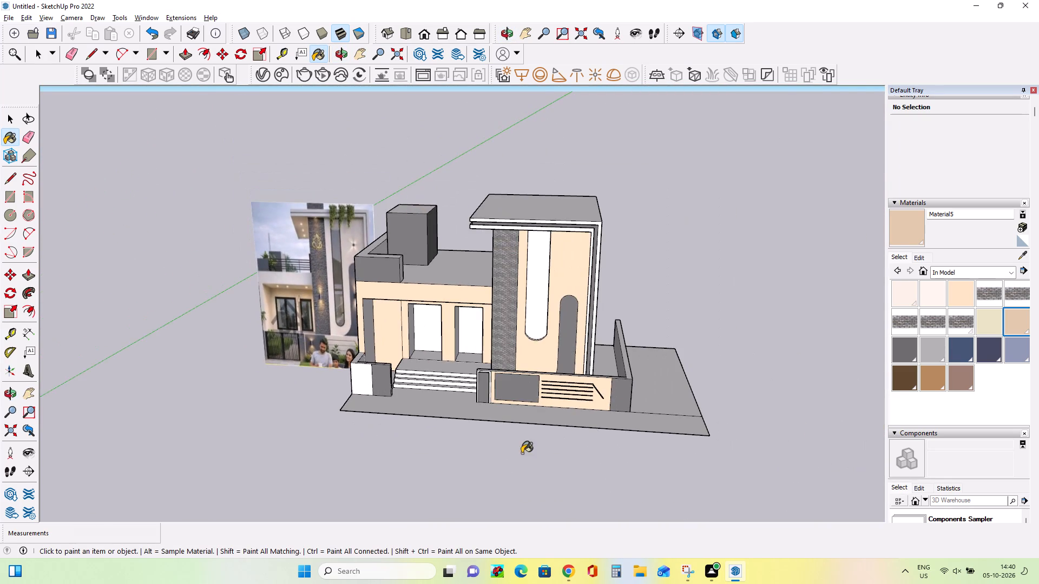
{"action": "middle_click_drag", "start_coordinate": [522, 453], "coordinate": [519, 425]}
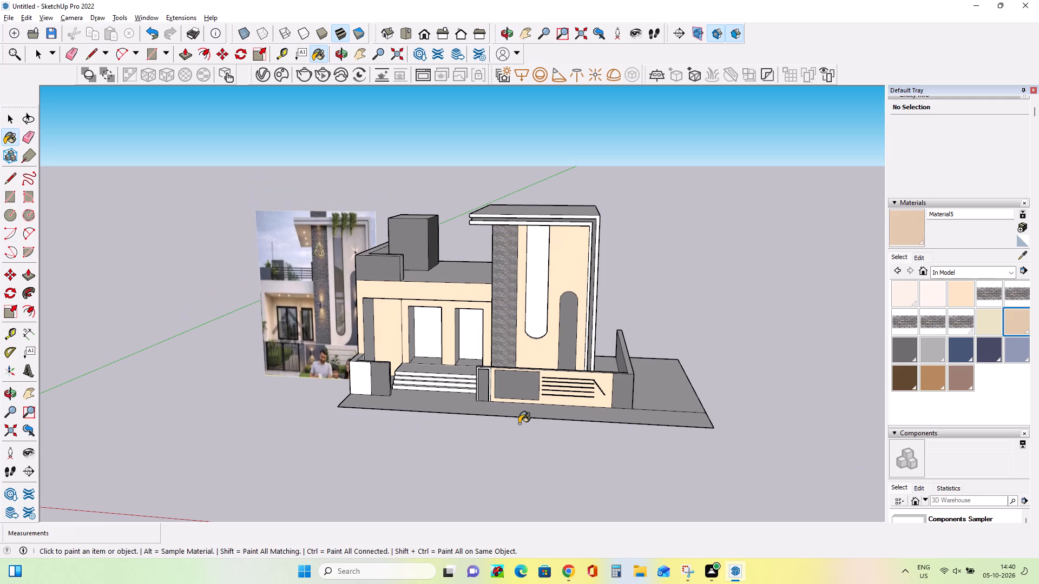
{"action": "middle_click_drag", "start_coordinate": [431, 384], "coordinate": [476, 380]}
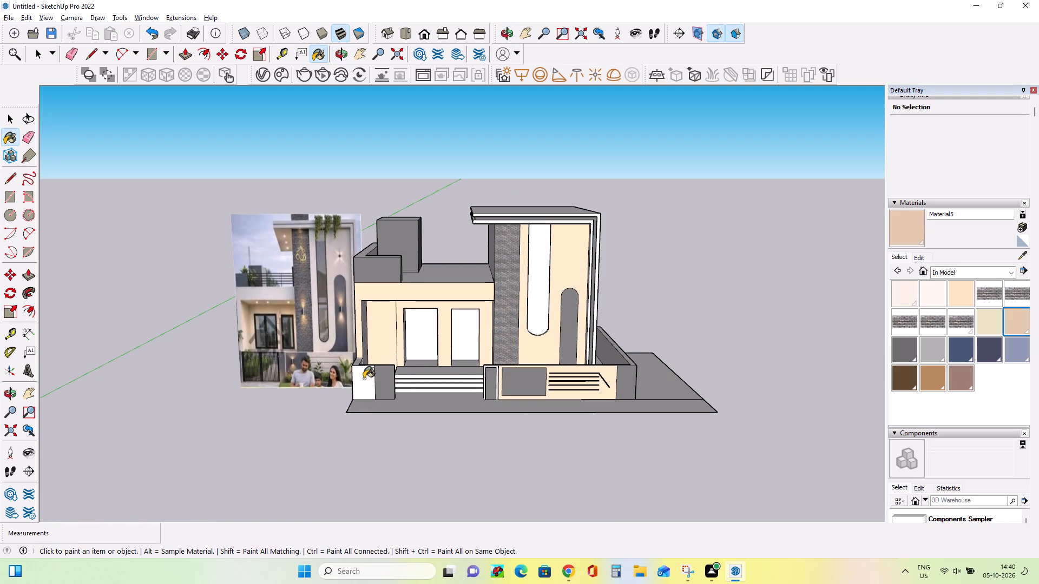
{"action": "left_click", "coordinate": [364, 379]}
{"action": "scroll", "coordinate": [554, 383], "scroll_direction": "up", "scroll_amount": 2}
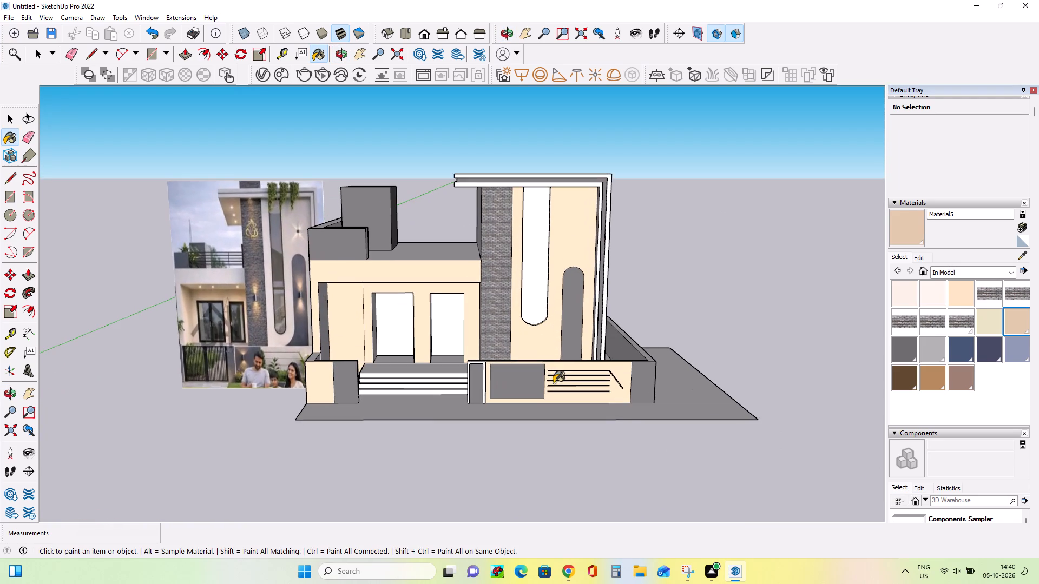
{"action": "middle_click_drag", "start_coordinate": [624, 418], "coordinate": [622, 382]}
{"action": "scroll", "coordinate": [475, 375], "scroll_direction": "up", "scroll_amount": 8}
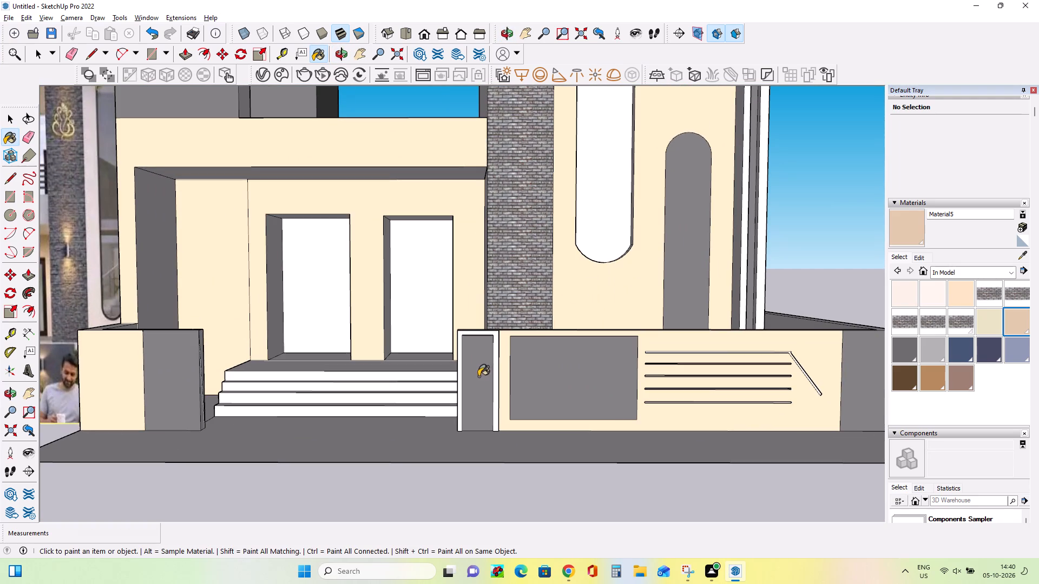
{"action": "left_click", "coordinate": [497, 373]}
Apply the darker beige material to the porch floor above the entrance steps.
{"action": "scroll", "coordinate": [522, 378], "scroll_direction": "down", "scroll_amount": 4}
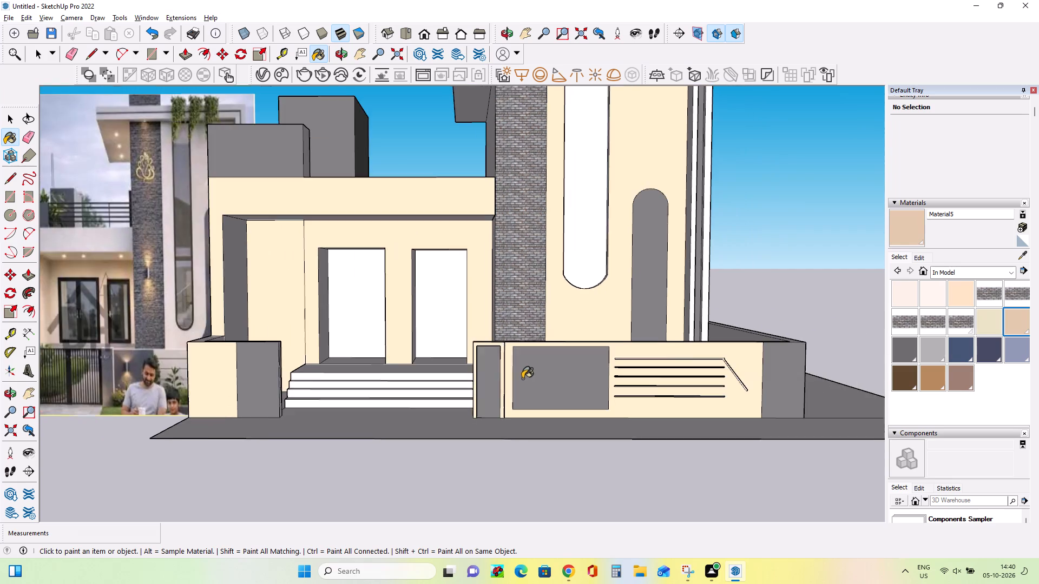
{"action": "scroll", "coordinate": [523, 379], "scroll_direction": "down", "scroll_amount": 3}
{"action": "scroll", "coordinate": [664, 373], "scroll_direction": "up", "scroll_amount": 7}
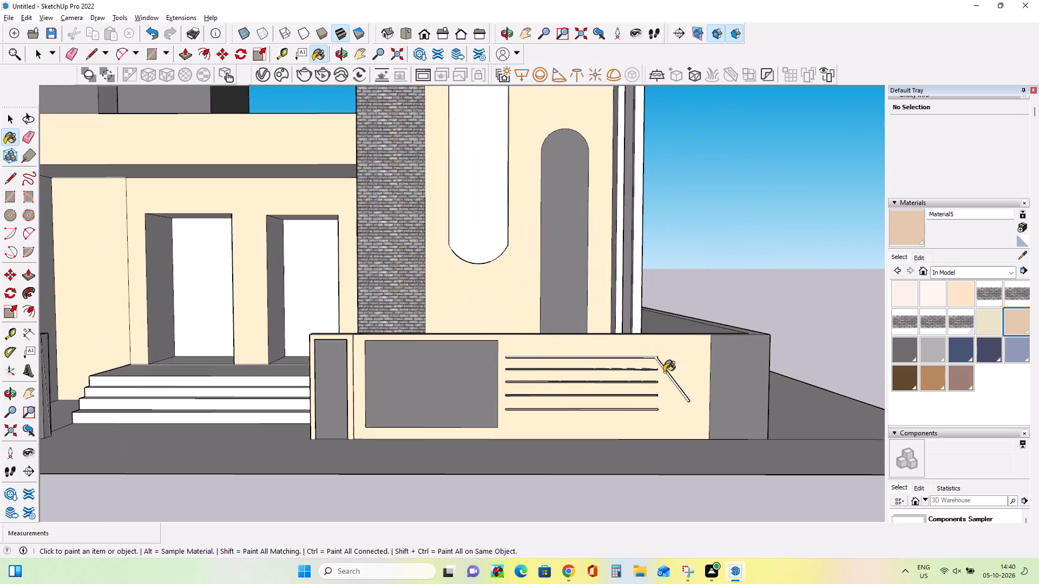
{"action": "scroll", "coordinate": [664, 372], "scroll_direction": "up", "scroll_amount": 4}
{"action": "scroll", "coordinate": [666, 371], "scroll_direction": "down", "scroll_amount": 5}
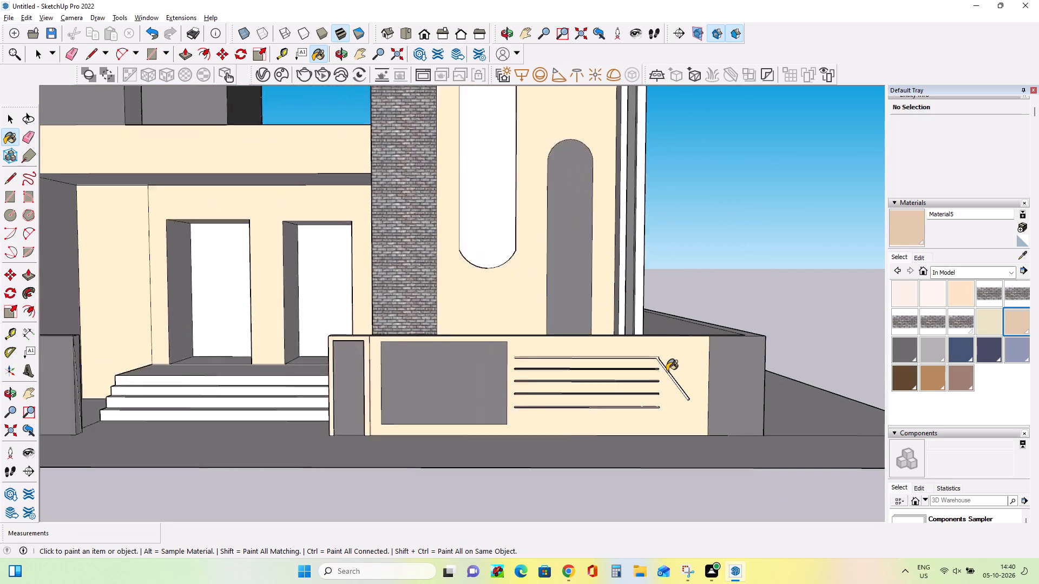
{"action": "scroll", "coordinate": [667, 371], "scroll_direction": "down", "scroll_amount": 5}
{"action": "middle_click_drag", "start_coordinate": [667, 371], "coordinate": [651, 376]}
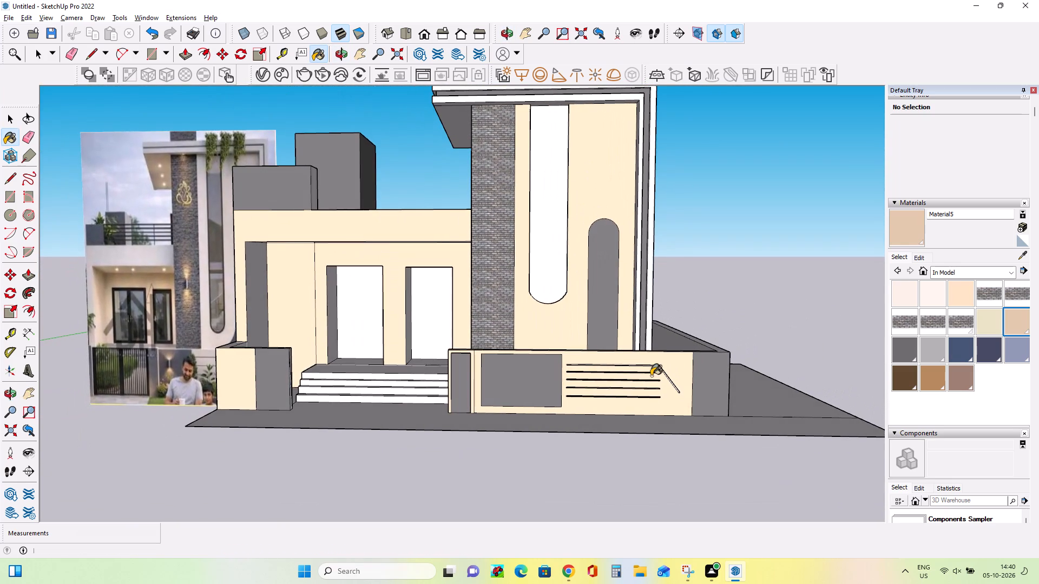
{"action": "middle_click_drag", "start_coordinate": [423, 328], "coordinate": [430, 356]}
{"action": "left_click", "coordinate": [414, 369]}
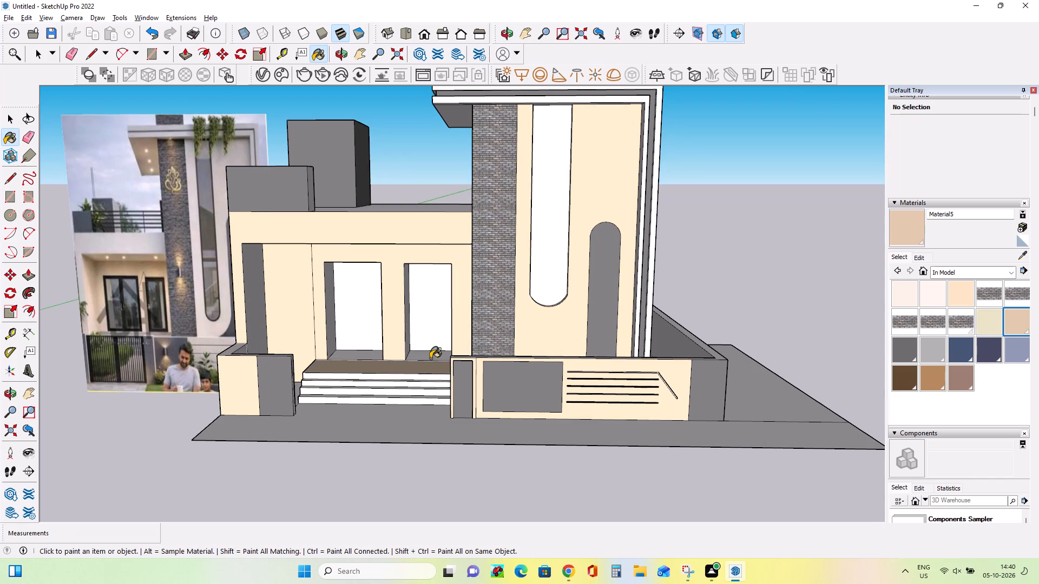
{"action": "left_click", "coordinate": [428, 380]}
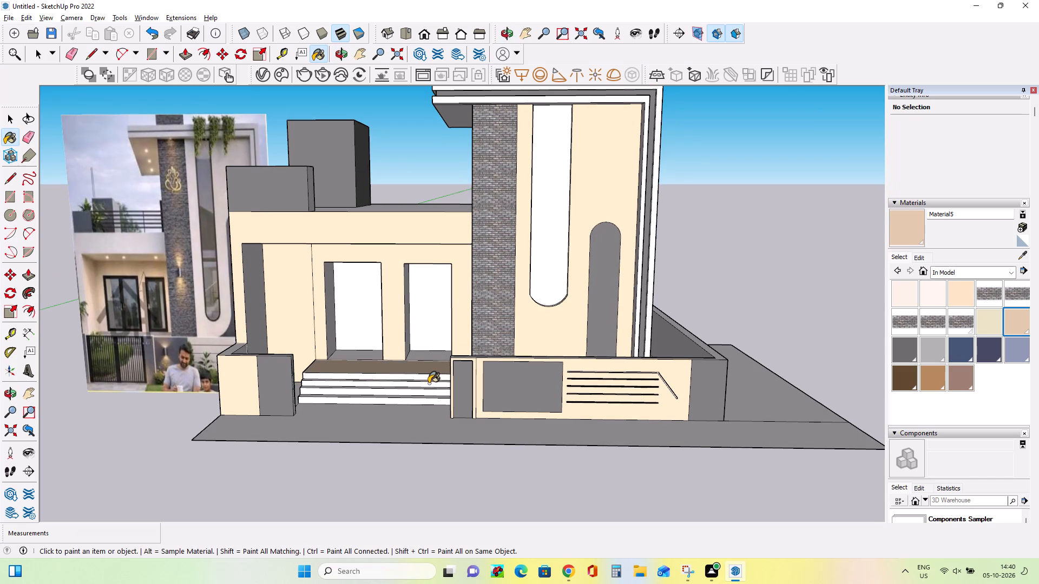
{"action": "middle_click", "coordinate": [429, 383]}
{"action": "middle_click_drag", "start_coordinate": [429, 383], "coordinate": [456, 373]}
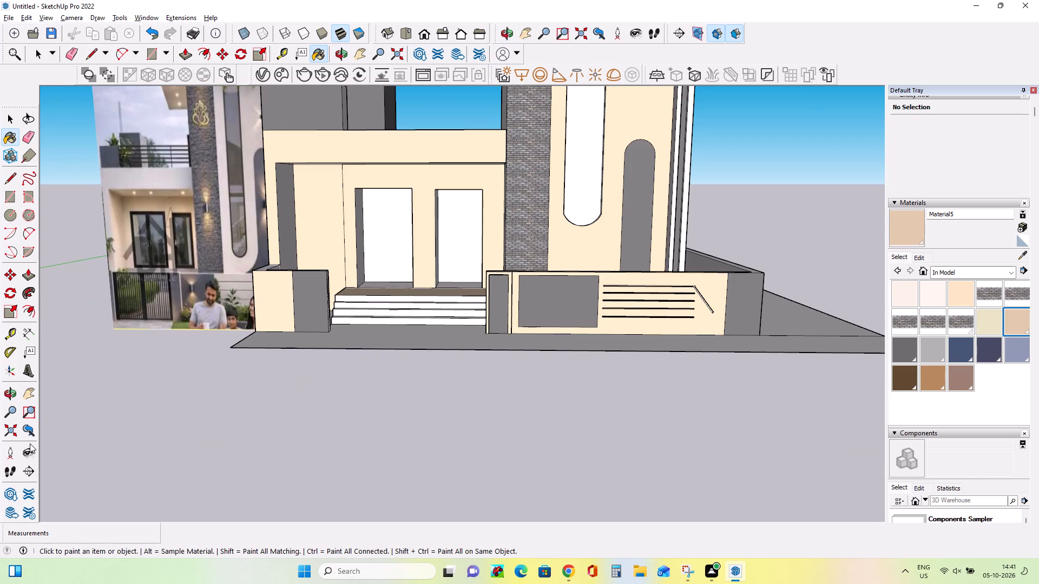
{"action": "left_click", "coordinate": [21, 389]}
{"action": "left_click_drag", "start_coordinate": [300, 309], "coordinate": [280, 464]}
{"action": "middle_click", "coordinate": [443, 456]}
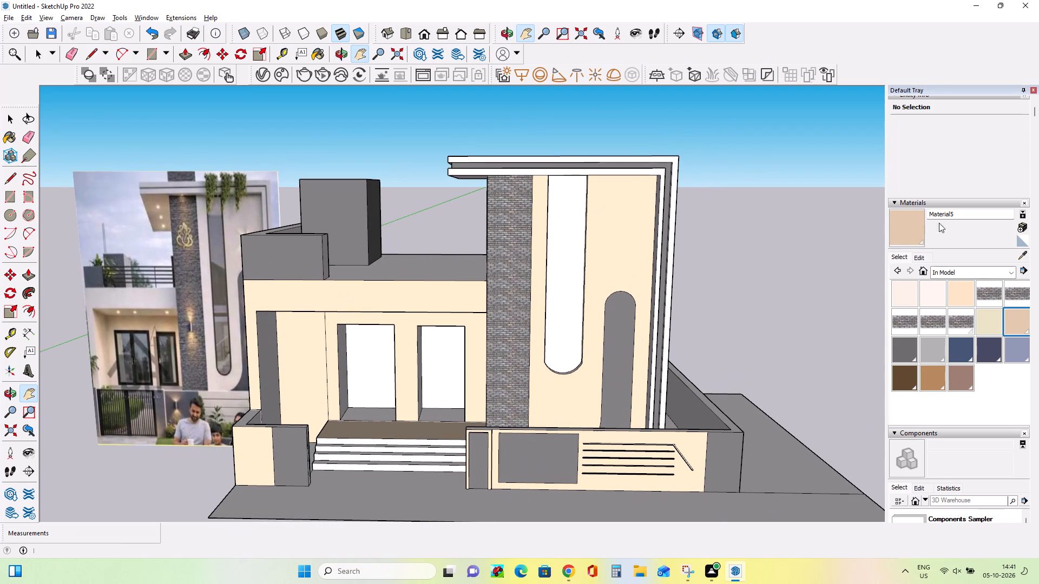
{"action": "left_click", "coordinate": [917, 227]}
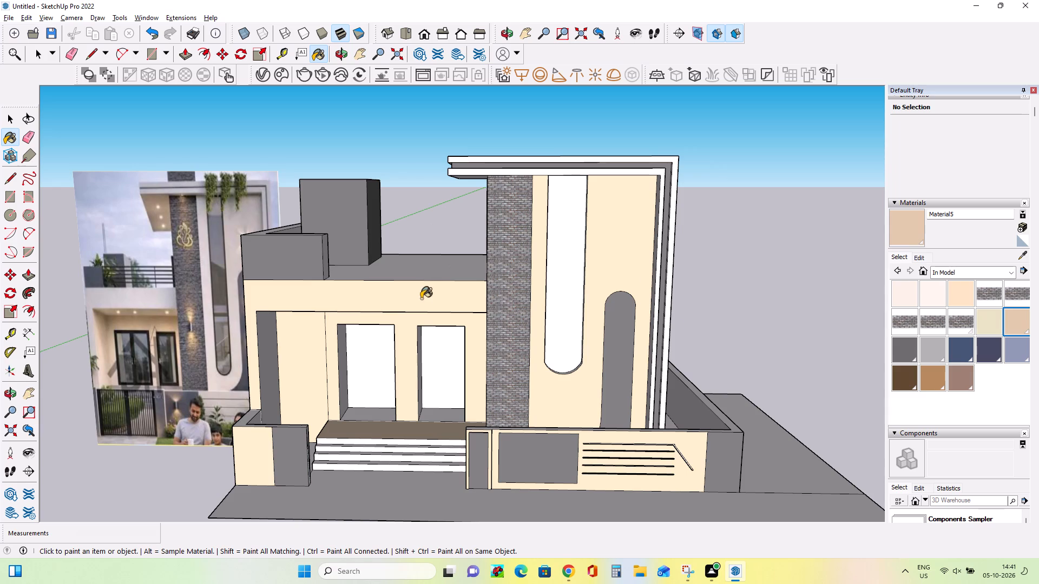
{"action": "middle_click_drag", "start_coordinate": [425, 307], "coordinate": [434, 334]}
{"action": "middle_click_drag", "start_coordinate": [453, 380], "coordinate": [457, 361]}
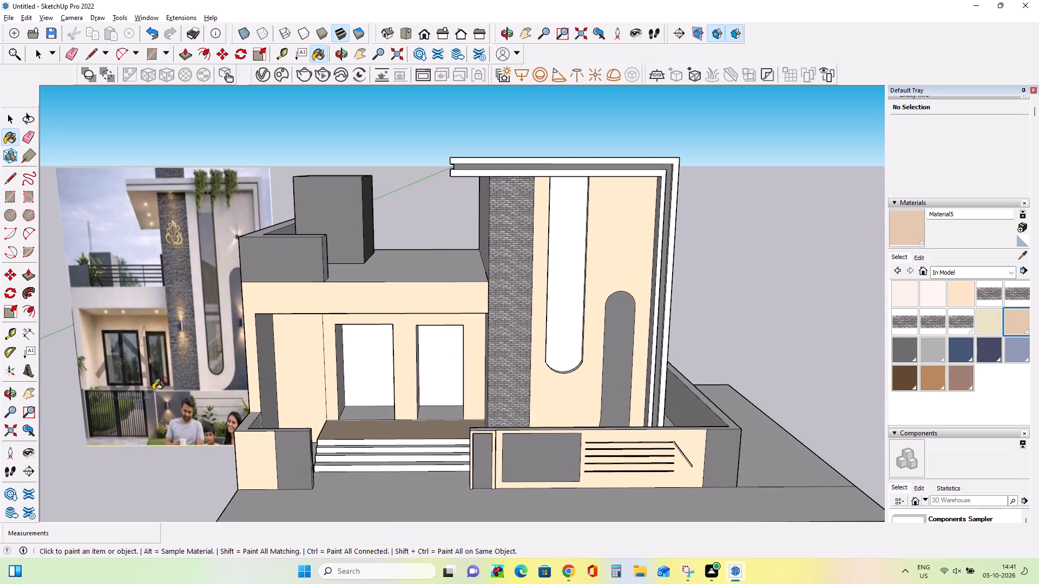
Switch to Chrome, open the 3D Warehouse site from the web search results, close the old Stairs page and search for GATE.
{"action": "left_click", "coordinate": [574, 572]}
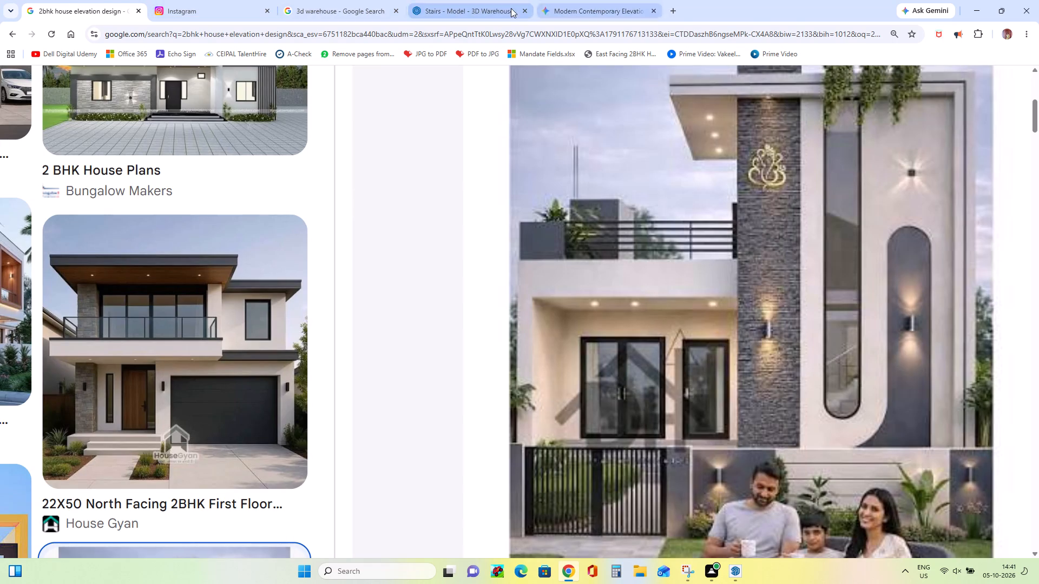
{"action": "left_click", "coordinate": [328, 9]}
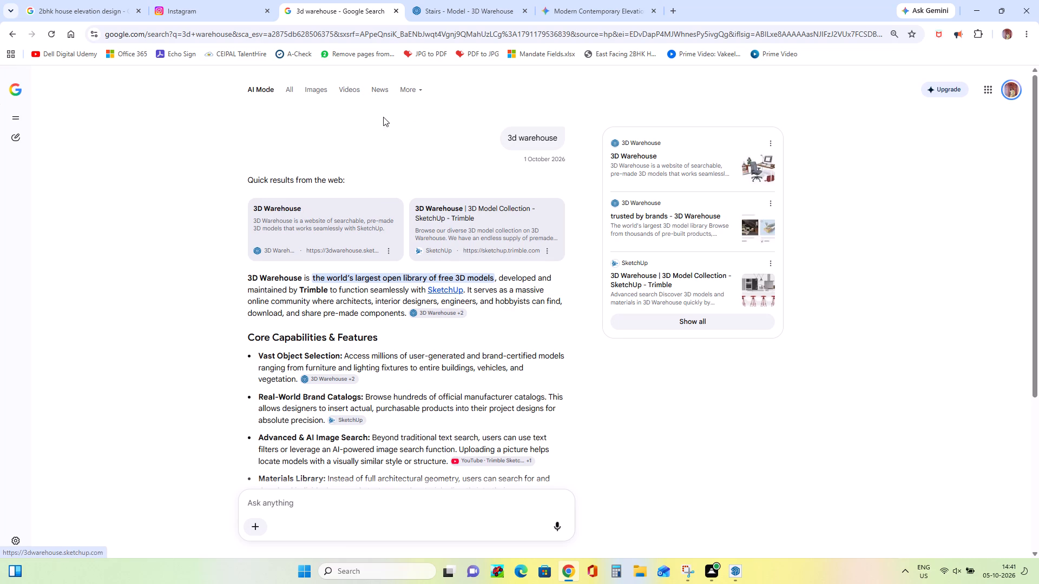
{"action": "left_click", "coordinate": [292, 209]}
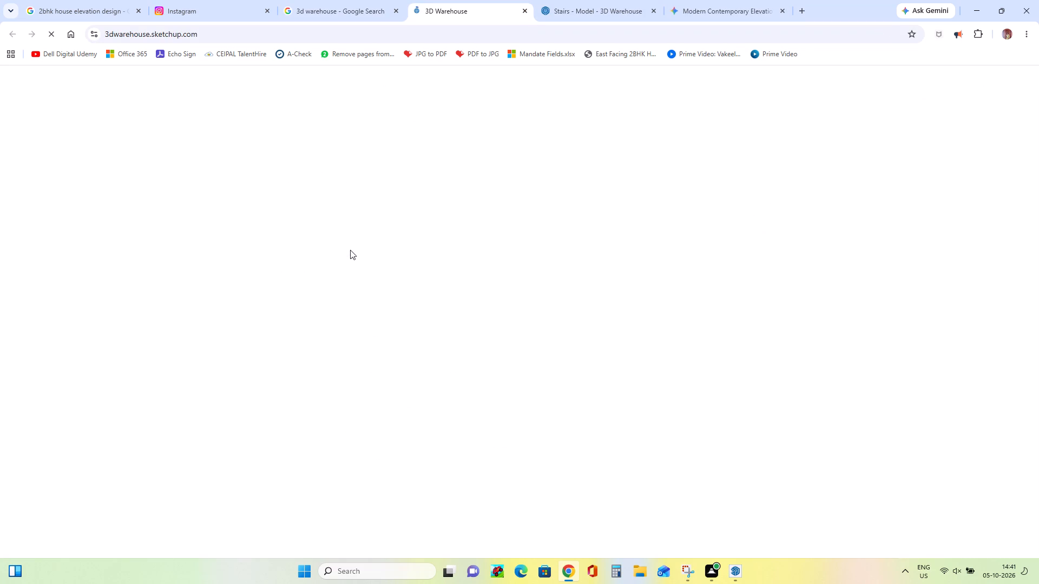
{"action": "left_click", "coordinate": [654, 11]}
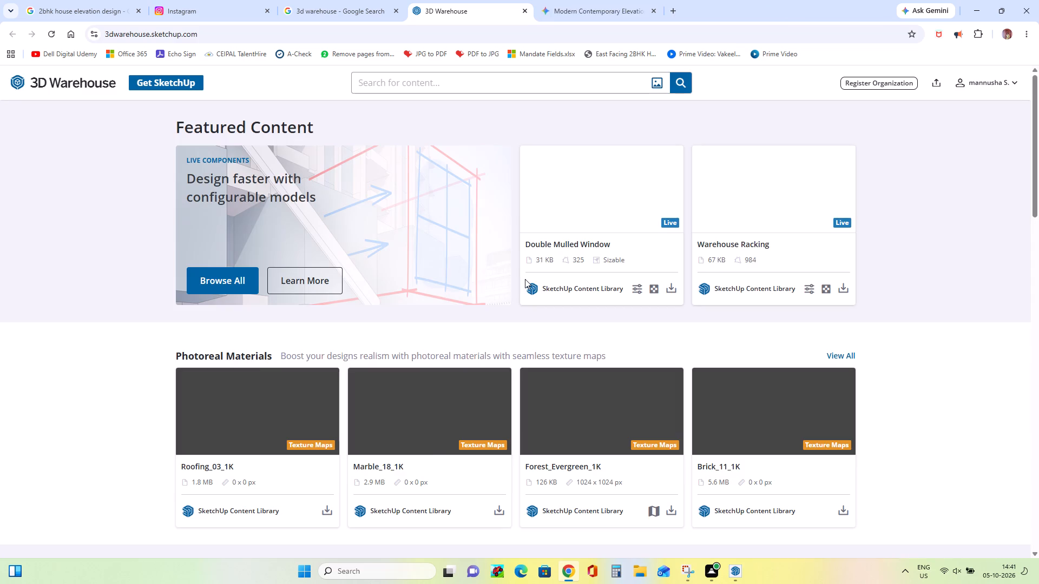
{"action": "left_click", "coordinate": [482, 78]}
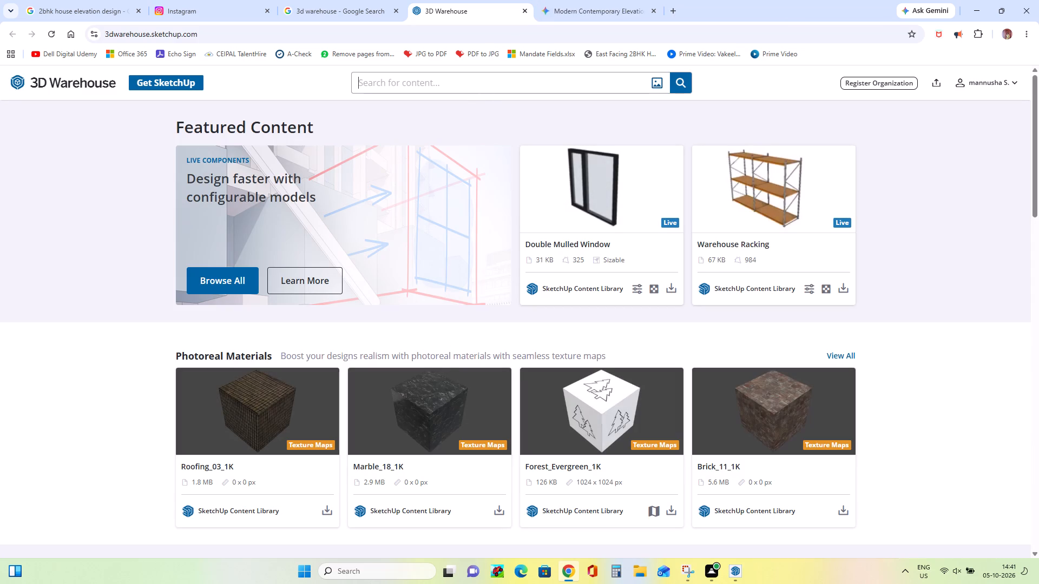
{"action": "type", "text": "GATE"}
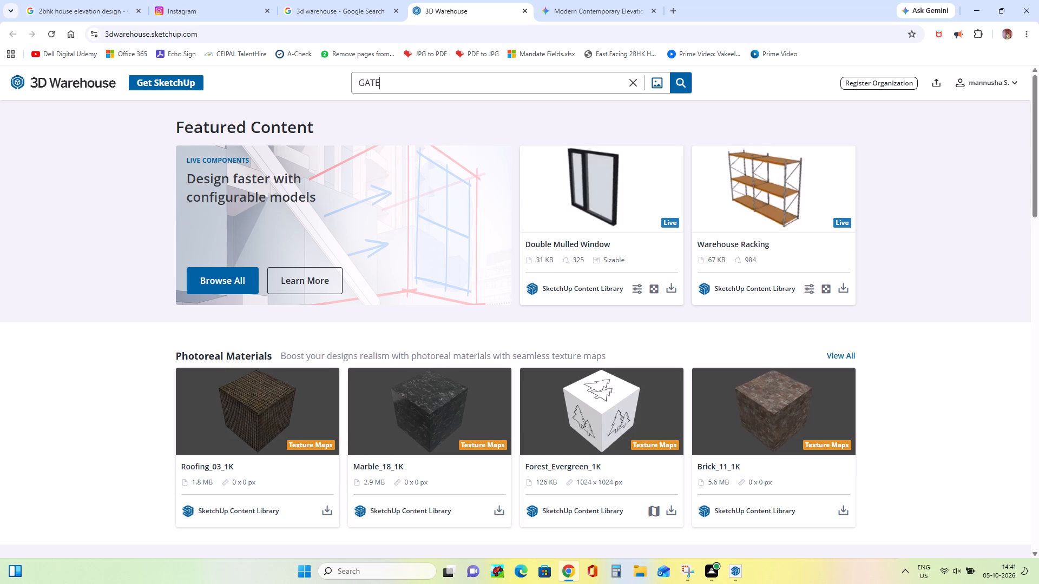
{"action": "key", "text": "Return"}
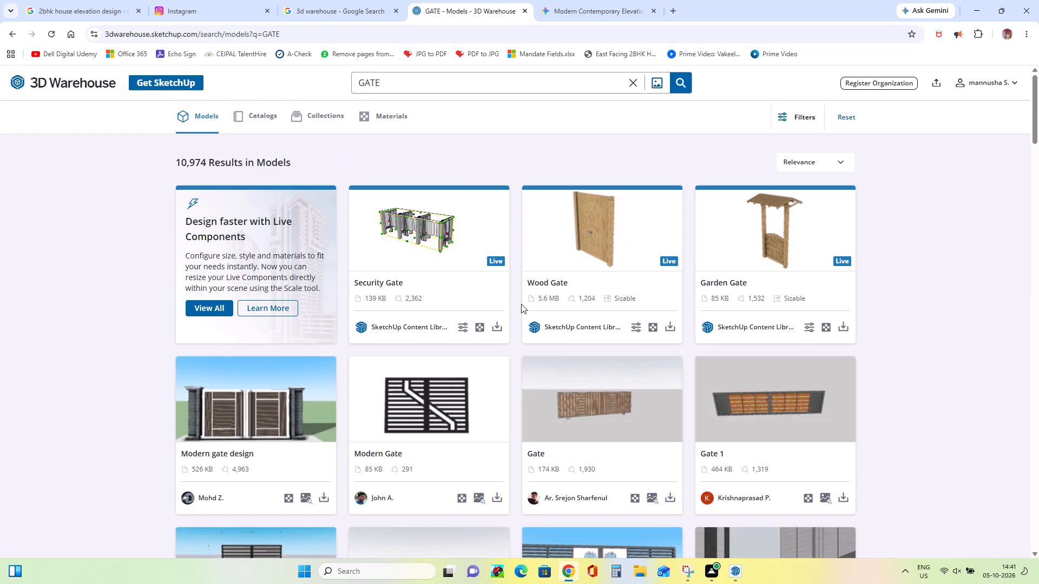
Compare the gate results with the reference image in SketchUp, and download the tall double-leaf Gate 1 model as a SketchUp file.
{"action": "scroll", "coordinate": [521, 304], "scroll_direction": "down", "scroll_amount": 4}
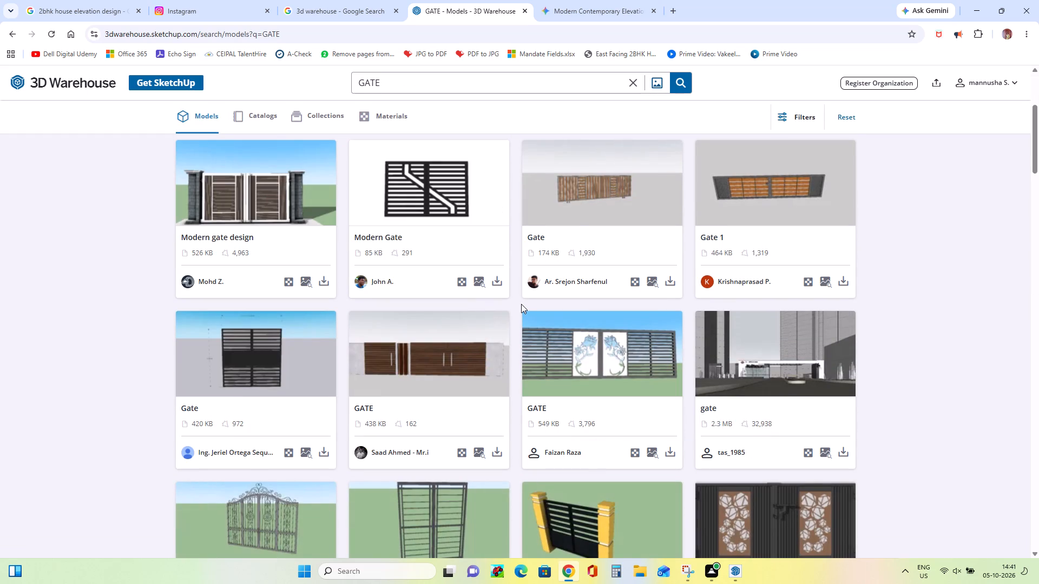
{"action": "scroll", "coordinate": [521, 304], "scroll_direction": "down", "scroll_amount": 4}
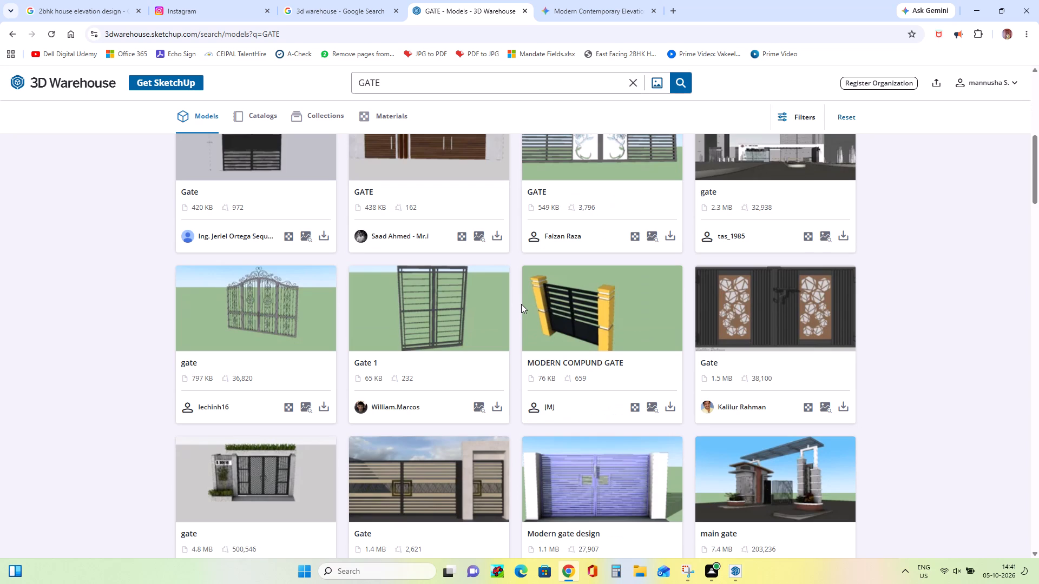
{"action": "scroll", "coordinate": [521, 304], "scroll_direction": "up", "scroll_amount": 1}
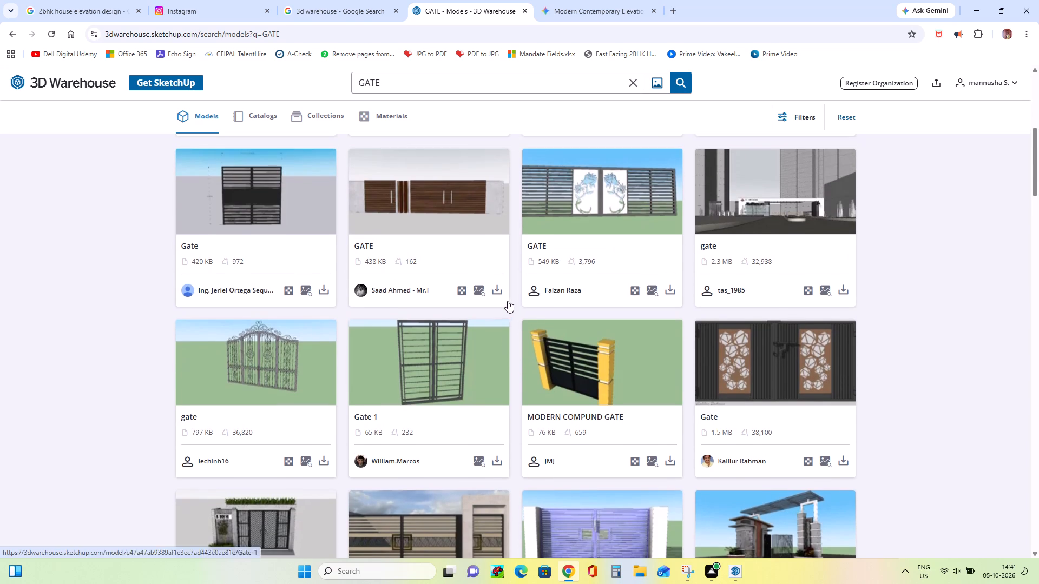
{"action": "left_click", "coordinate": [732, 578]}
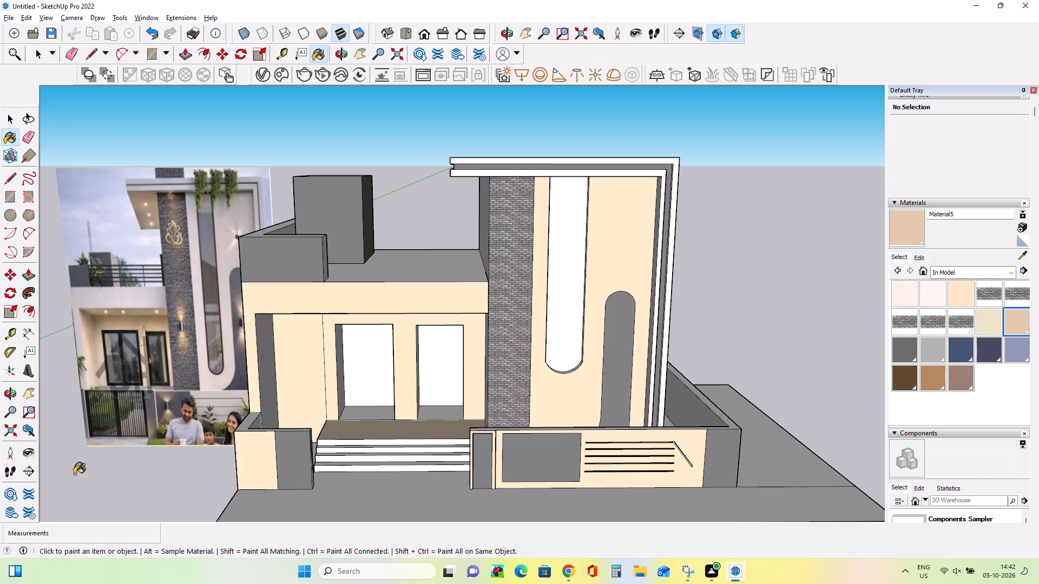
{"action": "scroll", "coordinate": [140, 457], "scroll_direction": "up", "scroll_amount": 8}
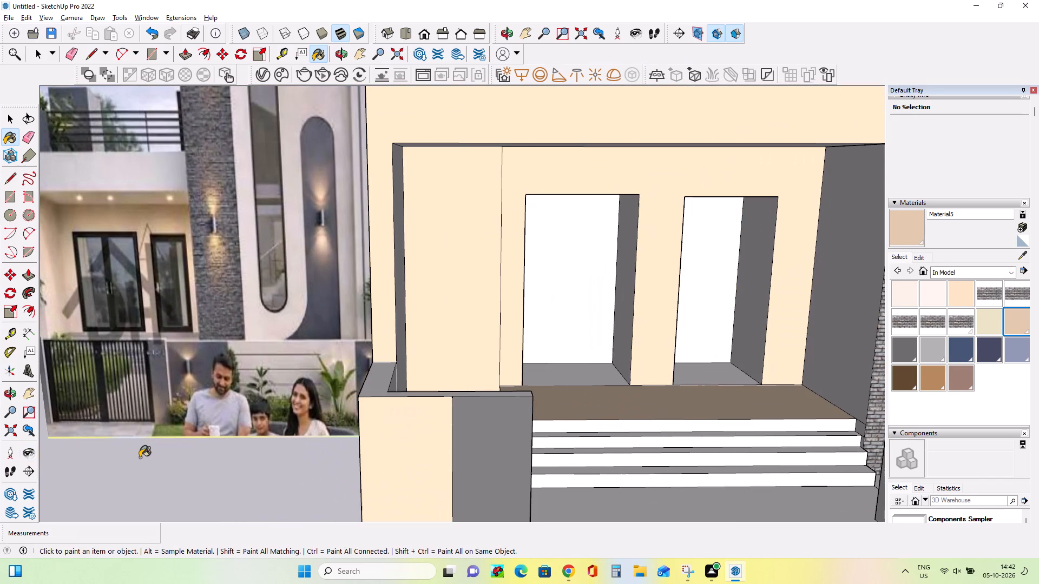
{"action": "scroll", "coordinate": [140, 457], "scroll_direction": "down", "scroll_amount": 7}
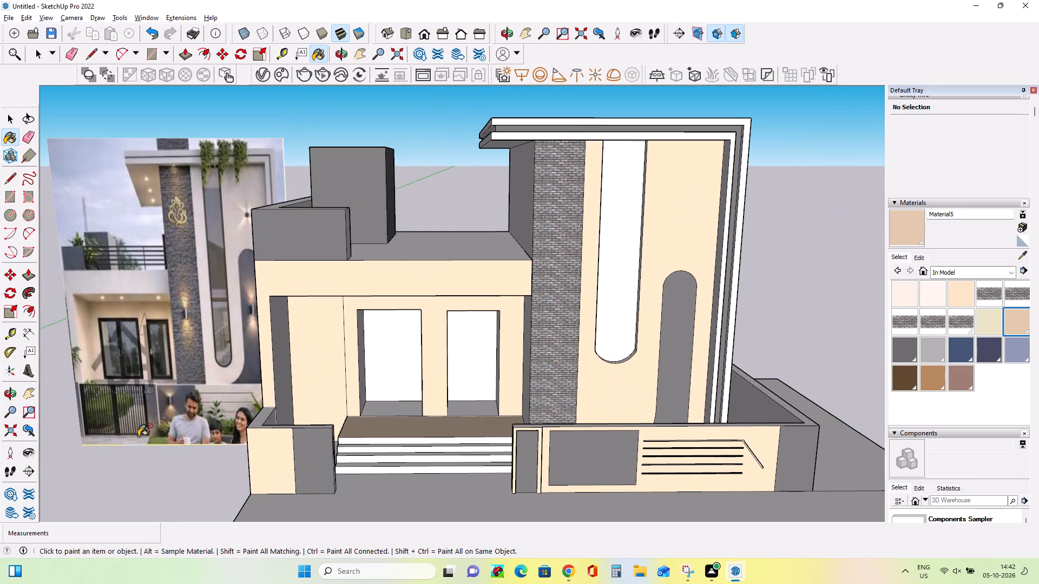
{"action": "left_click", "coordinate": [977, 2]}
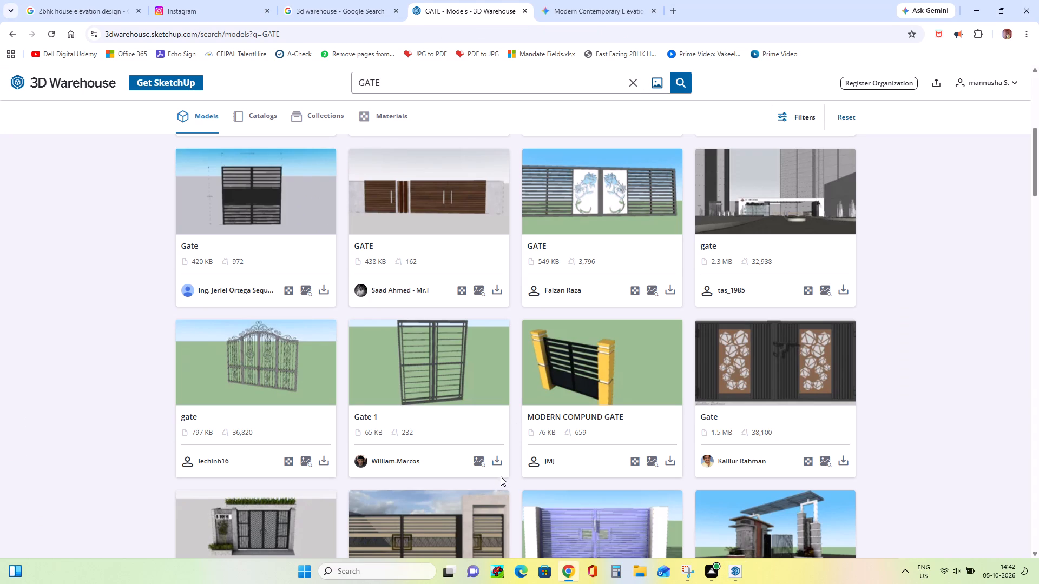
{"action": "left_click", "coordinate": [502, 459]}
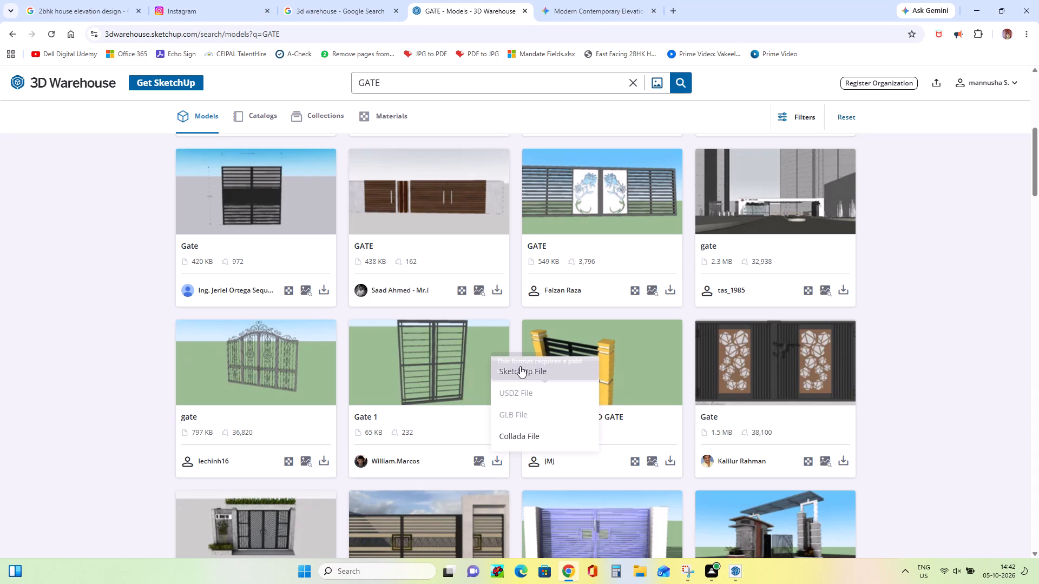
{"action": "left_click", "coordinate": [520, 366]}
Look through the remaining GATE models for designs resembling the black gate in the reference image.
{"action": "scroll", "coordinate": [548, 417], "scroll_direction": "down", "scroll_amount": 2}
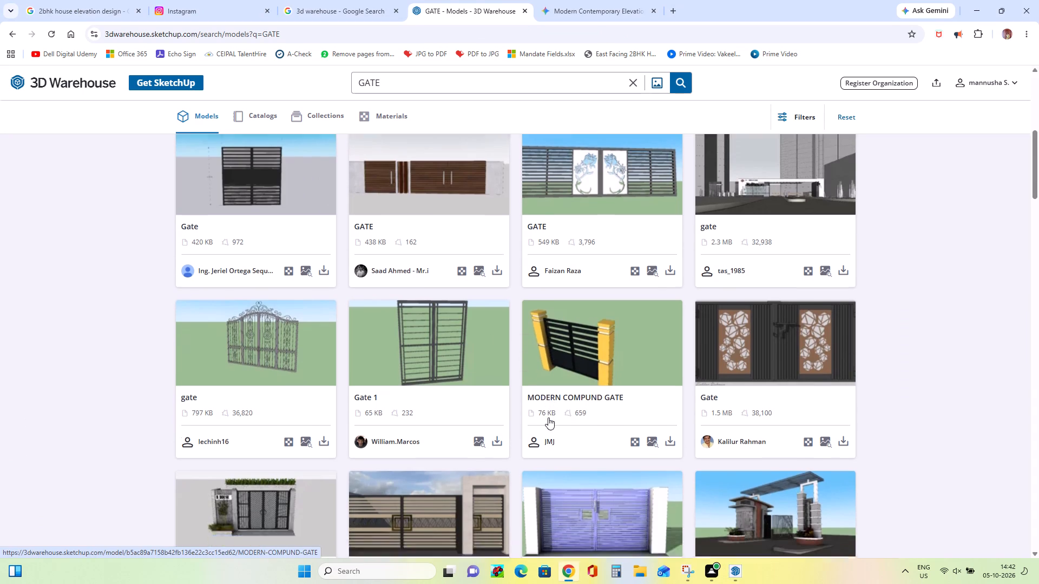
{"action": "scroll", "coordinate": [548, 417], "scroll_direction": "down", "scroll_amount": 7}
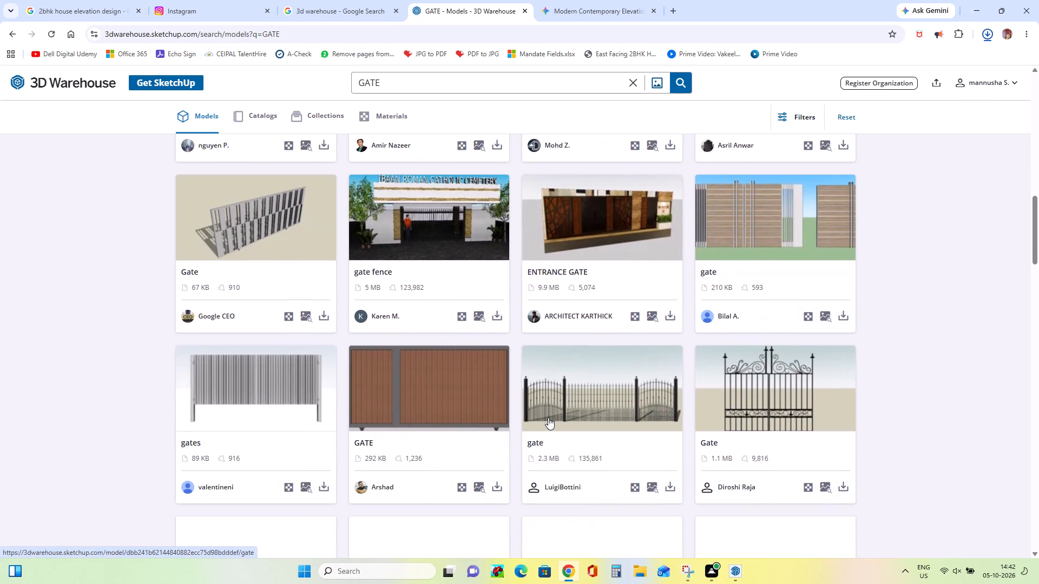
{"action": "scroll", "coordinate": [548, 417], "scroll_direction": "down", "scroll_amount": 3}
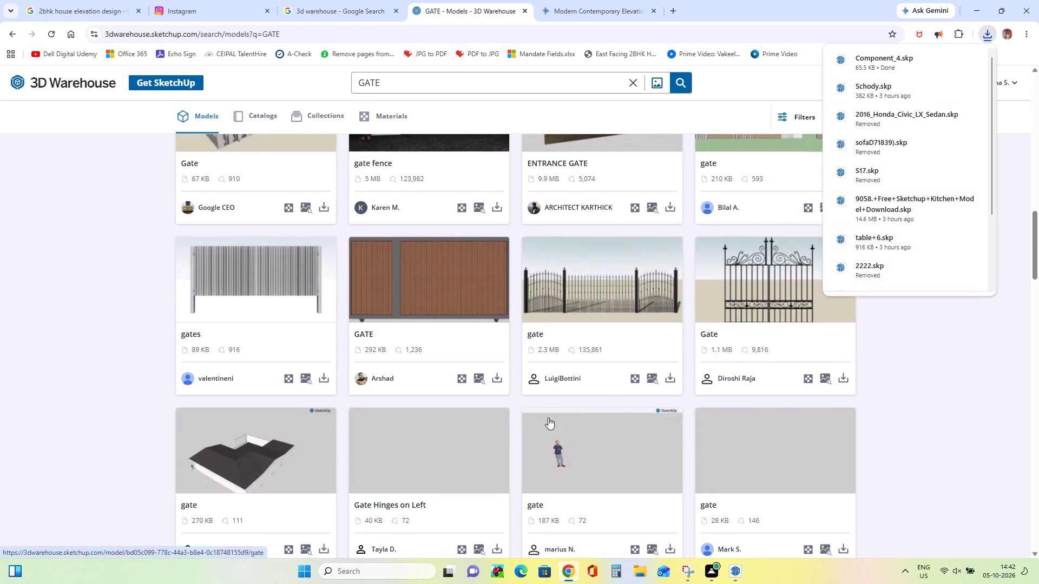
{"action": "scroll", "coordinate": [548, 417], "scroll_direction": "down", "scroll_amount": 3}
{"action": "scroll", "coordinate": [548, 417], "scroll_direction": "up", "scroll_amount": 3}
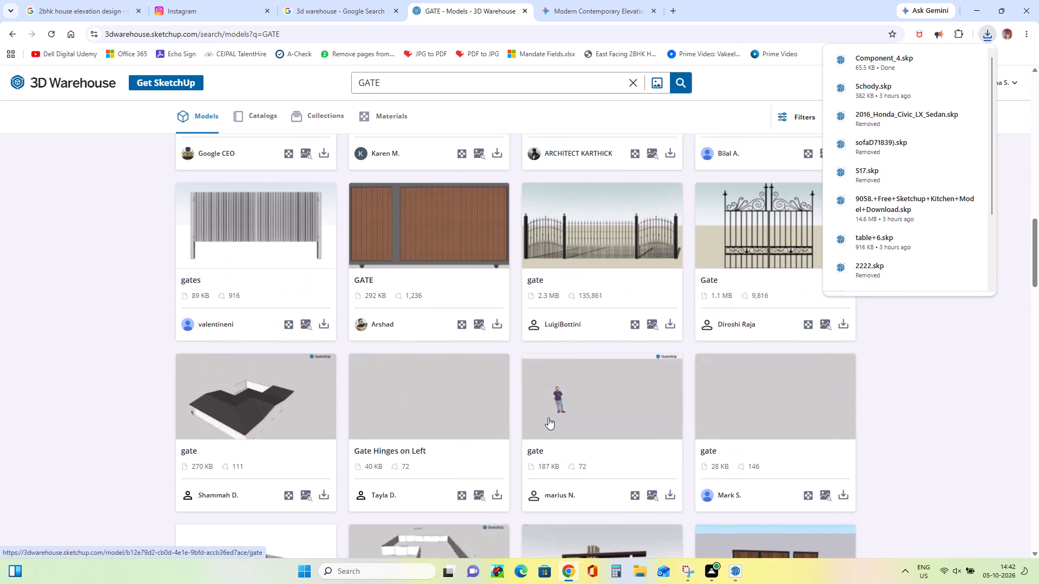
{"action": "scroll", "coordinate": [548, 417], "scroll_direction": "up", "scroll_amount": 1}
{"action": "scroll", "coordinate": [548, 417], "scroll_direction": "down", "scroll_amount": 6}
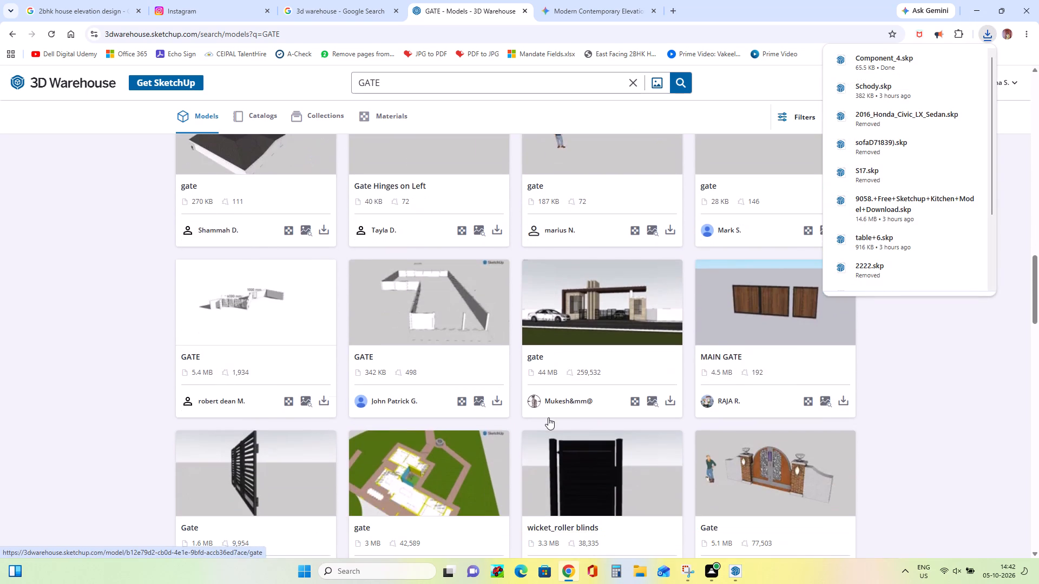
{"action": "scroll", "coordinate": [548, 417], "scroll_direction": "down", "scroll_amount": 13}
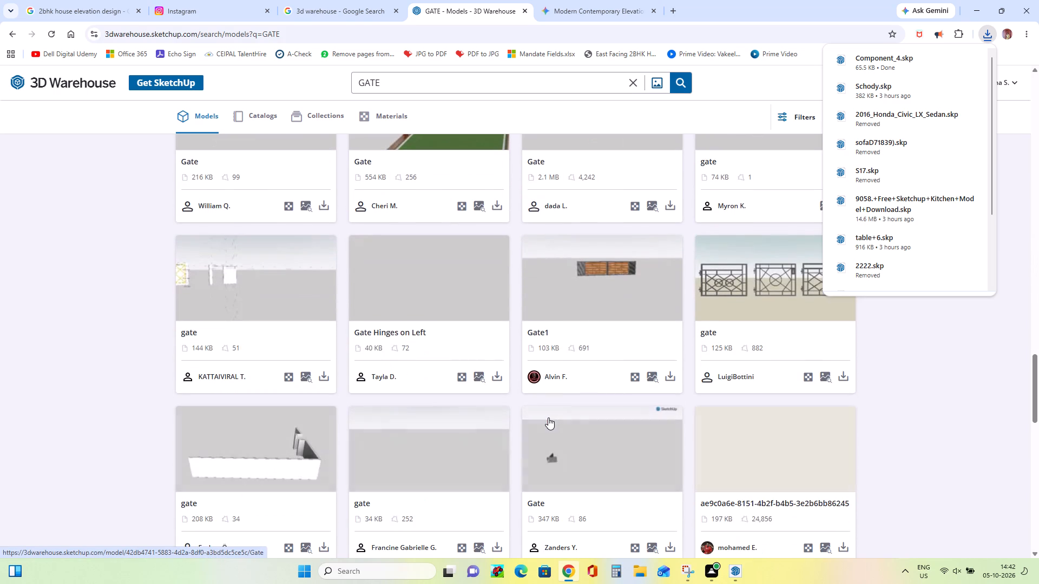
{"action": "scroll", "coordinate": [548, 417], "scroll_direction": "down", "scroll_amount": 9}
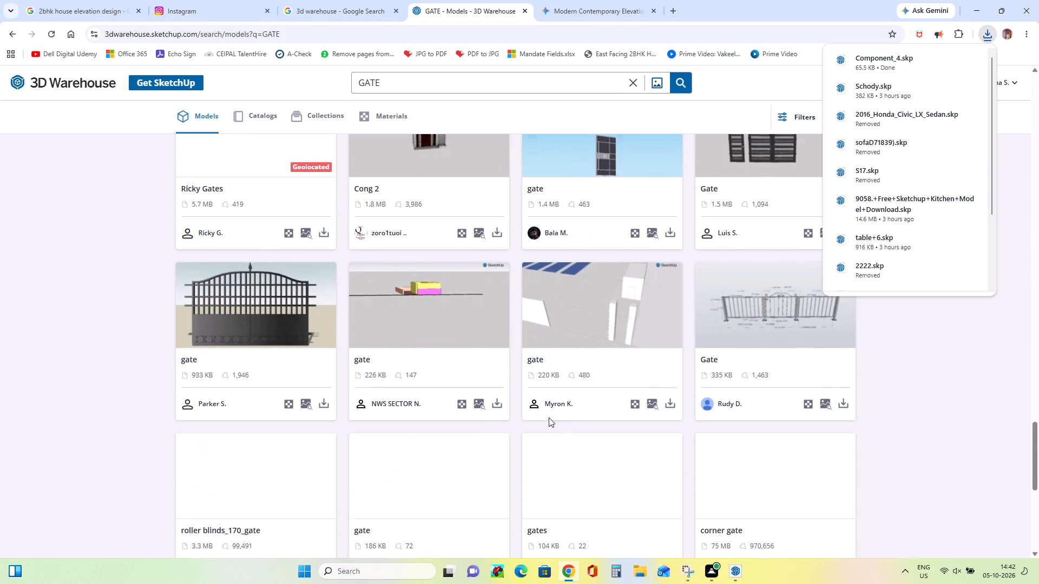
{"action": "scroll", "coordinate": [549, 417], "scroll_direction": "up", "scroll_amount": 1}
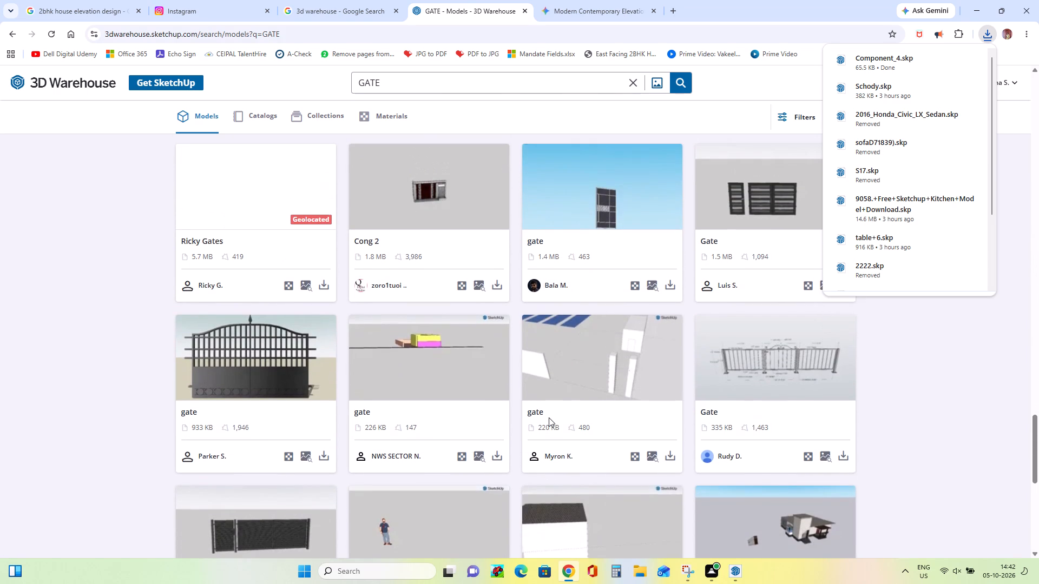
{"action": "scroll", "coordinate": [549, 417], "scroll_direction": "up", "scroll_amount": 1}
{"action": "scroll", "coordinate": [549, 417], "scroll_direction": "down", "scroll_amount": 7}
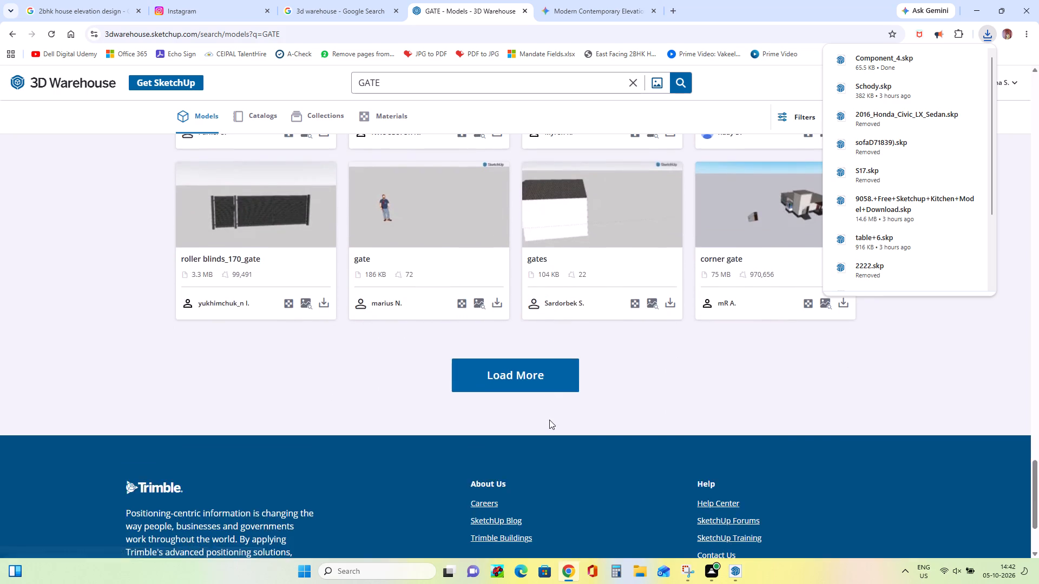
{"action": "scroll", "coordinate": [549, 420], "scroll_direction": "up", "scroll_amount": 15}
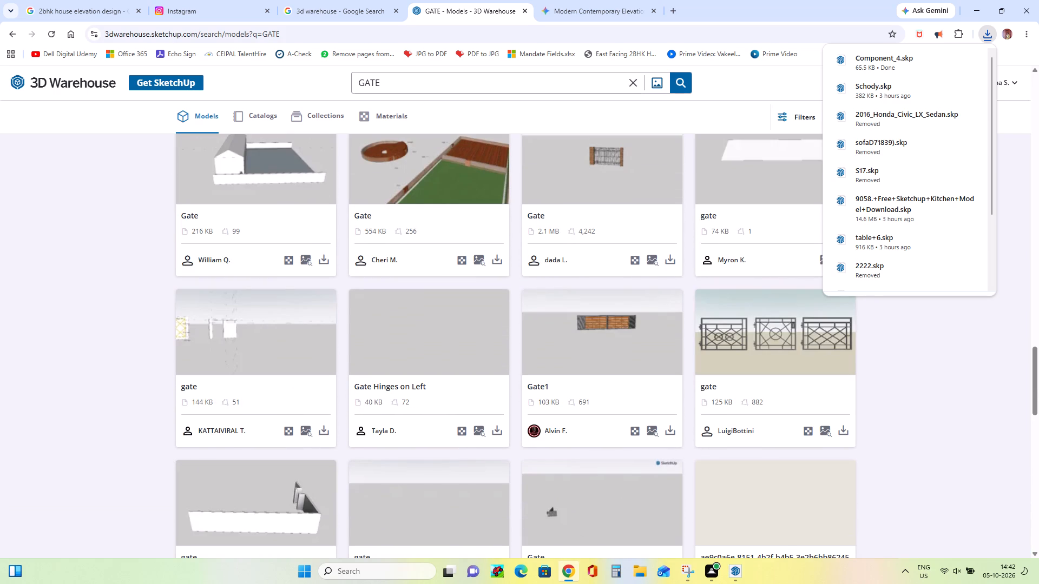
Replace the 3D Warehouse search term and search for BLACK METAL GRILL.
{"action": "left_click", "coordinate": [418, 85]}
{"action": "key", "text": "BackSpace"}
{"action": "key", "text": "BackSpace"}
{"action": "key", "text": "BackSpace"}
{"action": "key", "text": "BackSpace"}
{"action": "key", "text": "BackSpace"}
{"action": "key", "text": "BackSpace"}
{"action": "key", "text": "BackSpace"}
{"action": "key", "text": "BackSpace"}
{"action": "key", "text": "BackSpace"}
{"action": "key", "text": "BackSpace"}
{"action": "key", "text": "BackSpace"}
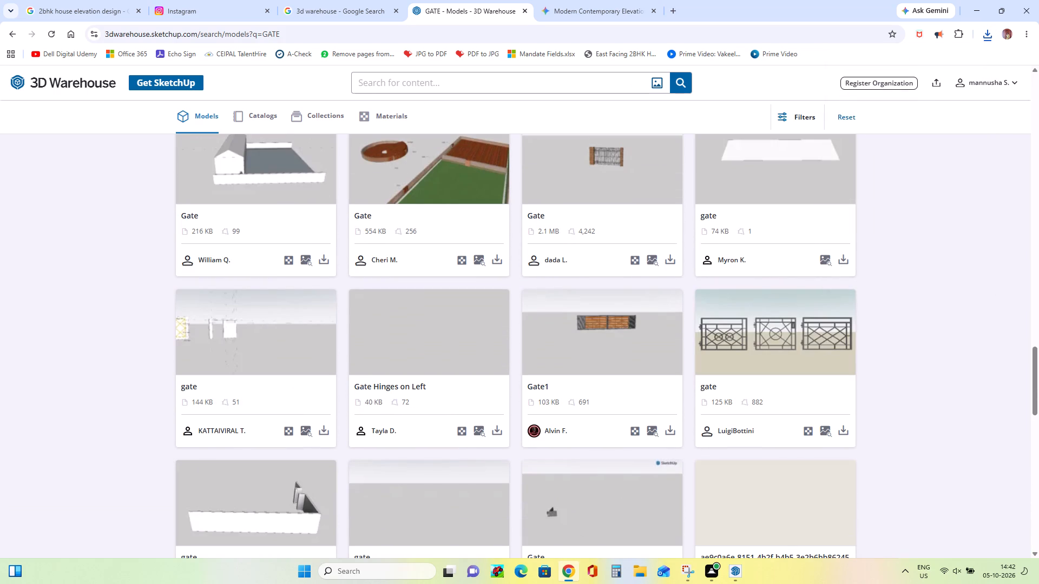
{"action": "type", "text": "BA"}
{"action": "key", "text": "BackSpace"}
{"action": "type", "text": "LACK N"}
{"action": "key", "text": "Delete"}
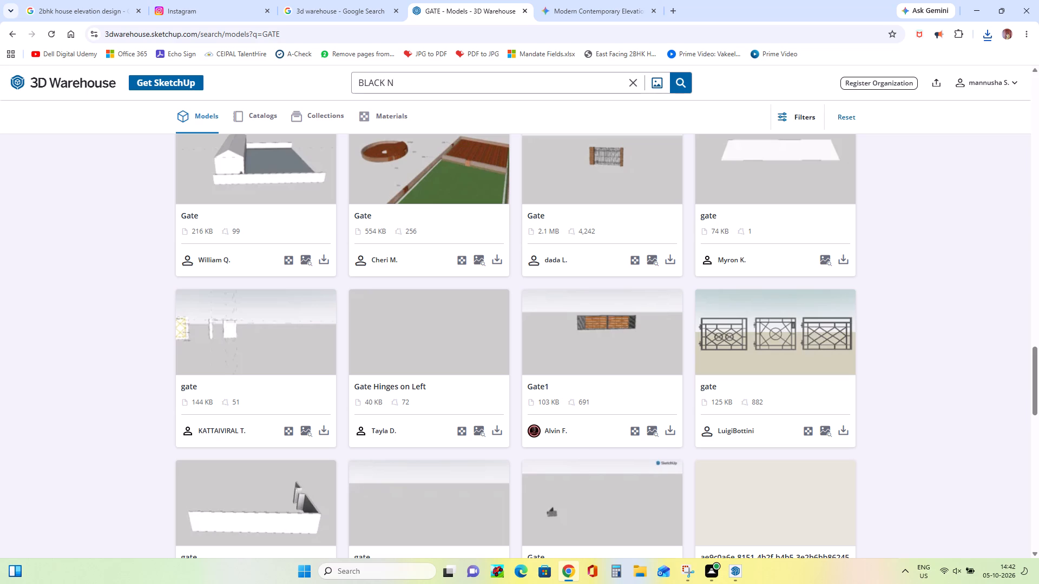
{"action": "key", "text": "BackSpace"}
{"action": "type", "text": "ME"}
{"action": "type", "text": "TA"}
{"action": "type", "text": "L"}
{"action": "key", "text": "space"}
{"action": "type", "text": "GRILL"}
{"action": "key", "text": "Return"}
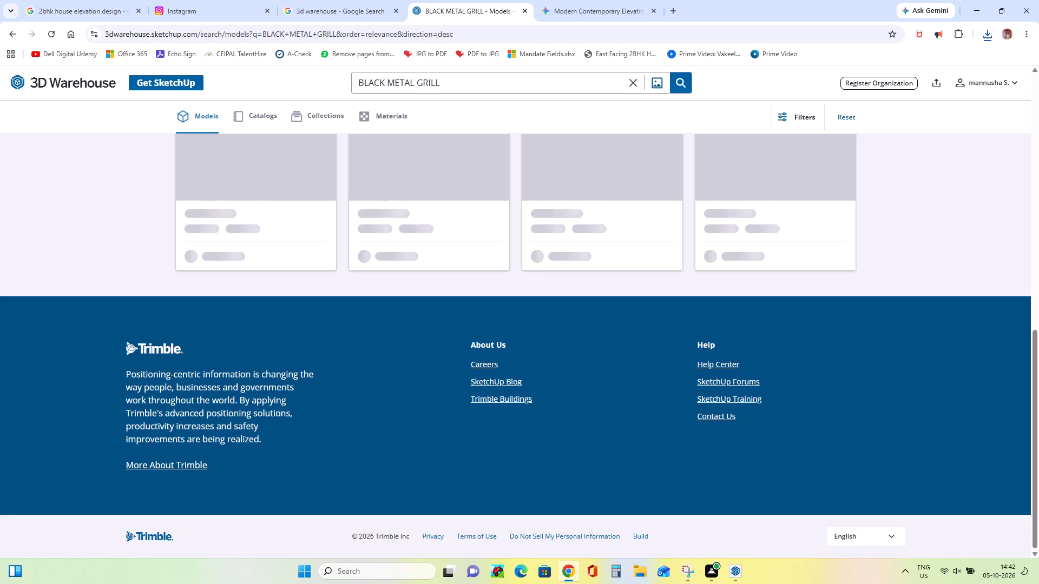
Look through the BLACK METAL GRILL results for a suitable grill model.
{"action": "scroll", "coordinate": [532, 331], "scroll_direction": "up", "scroll_amount": 4}
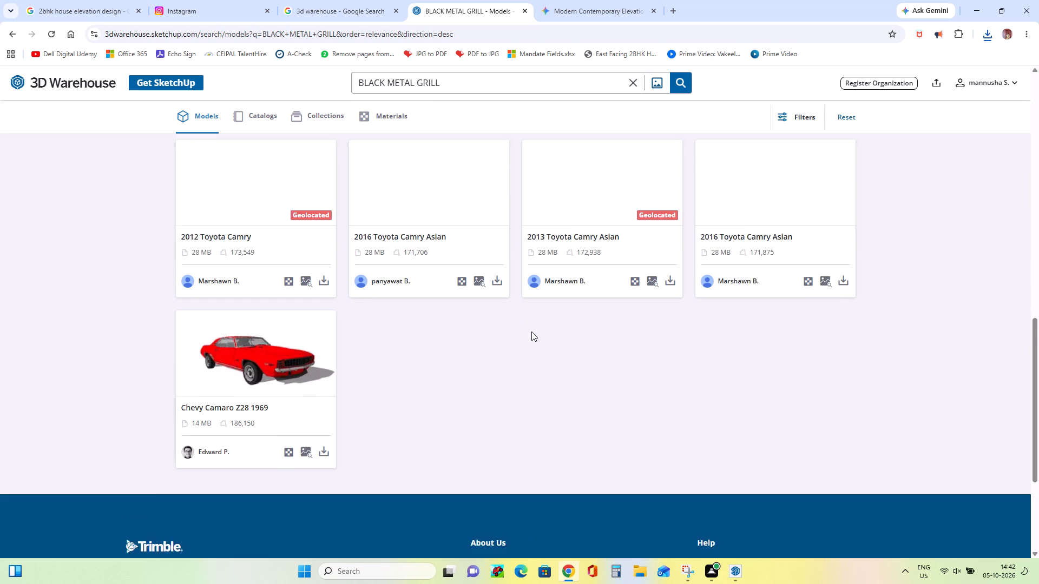
{"action": "scroll", "coordinate": [531, 331], "scroll_direction": "up", "scroll_amount": 16}
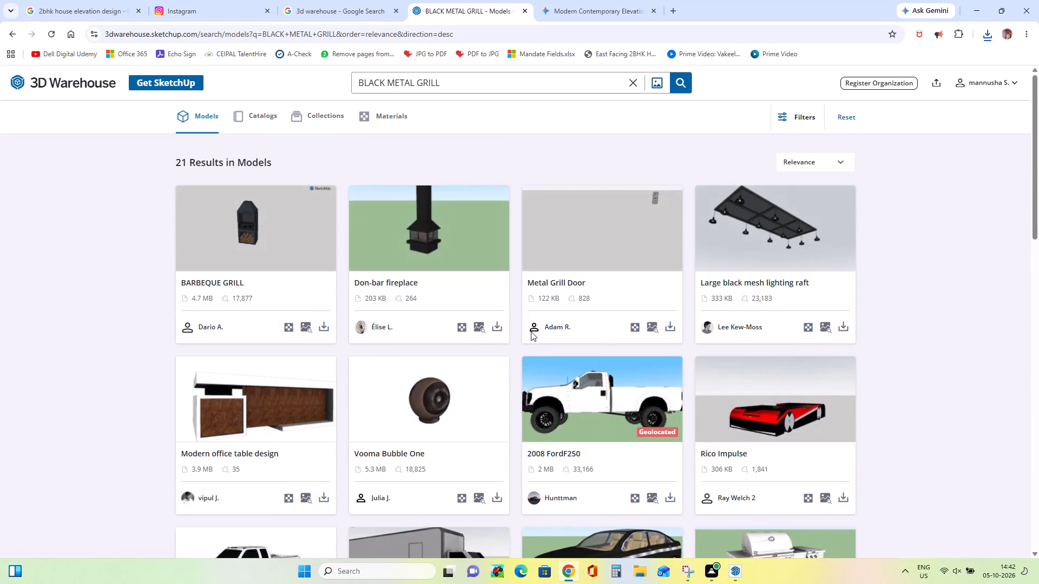
{"action": "scroll", "coordinate": [531, 331], "scroll_direction": "up", "scroll_amount": 8}
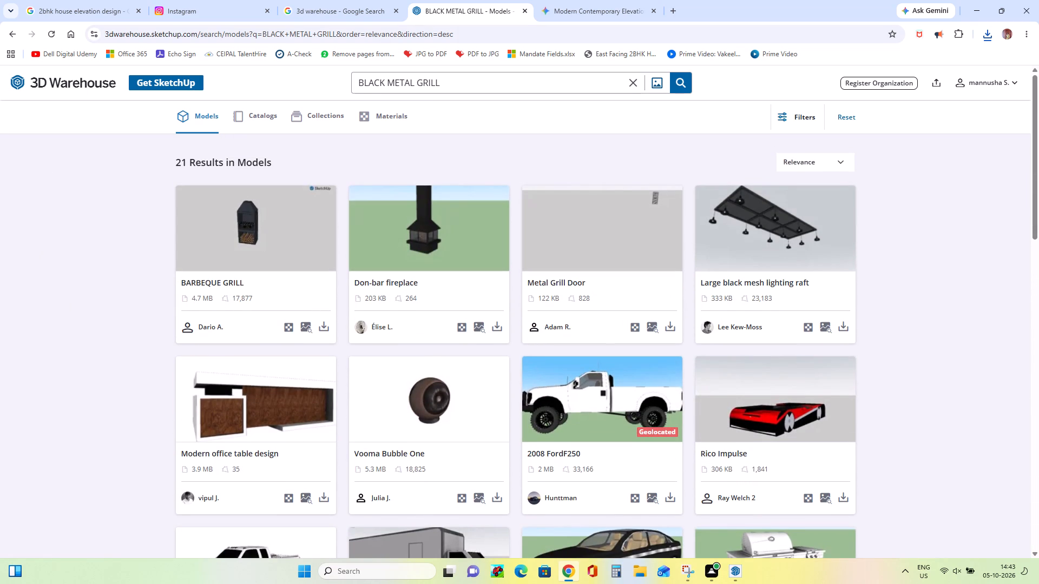
Shorten the 3D Warehouse search term by removing METAL and search for BLACK GRILL.
{"action": "left_click", "coordinate": [411, 83]}
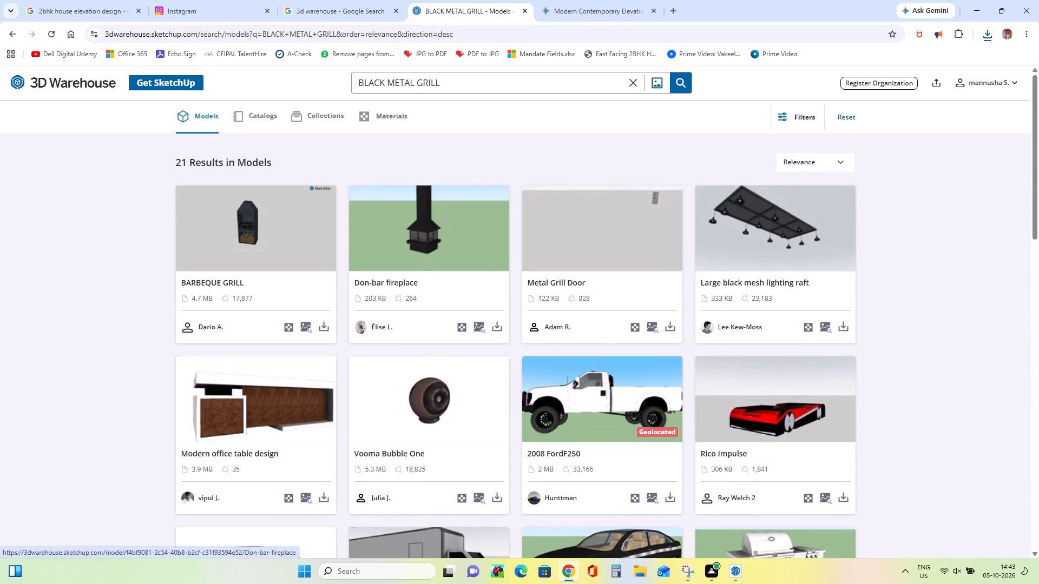
{"action": "key", "text": "Right"}
{"action": "key", "text": "BackSpace"}
{"action": "key", "text": "BackSpace"}
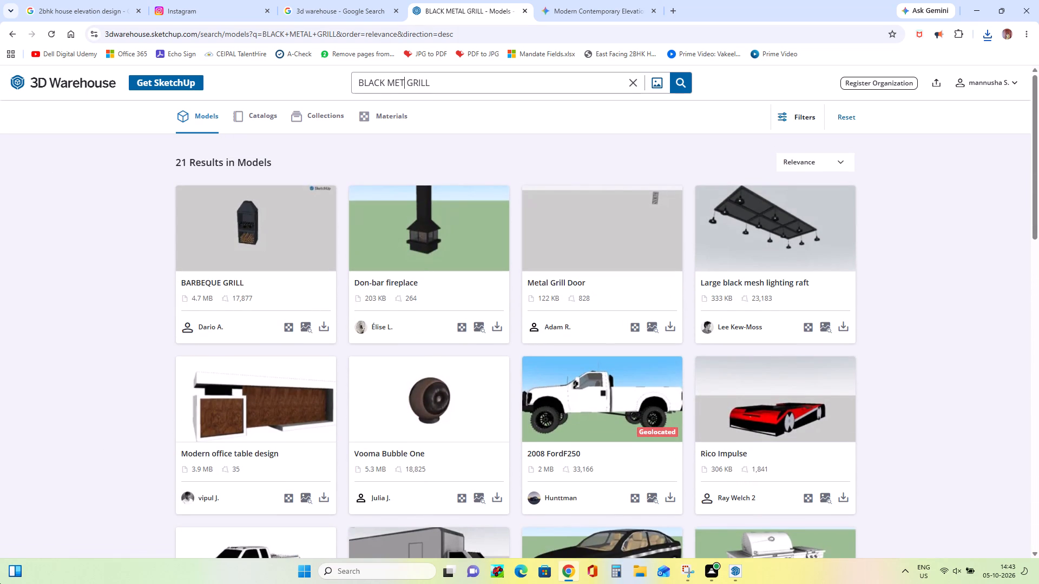
{"action": "key", "text": "BackSpace"}
{"action": "key", "text": "BackSpace"}
{"action": "key", "text": "BackSpace"}
{"action": "key", "text": "Return"}
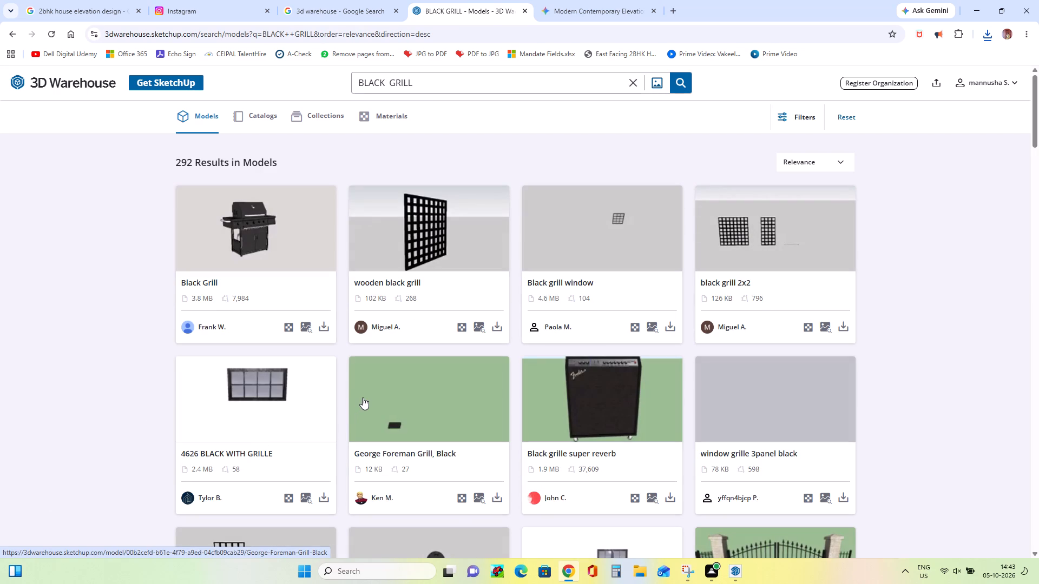
Examine the wooden black grill model and look through the other BLACK GRILL results for a suitable grill design.
{"action": "scroll", "coordinate": [363, 397], "scroll_direction": "down", "scroll_amount": 2}
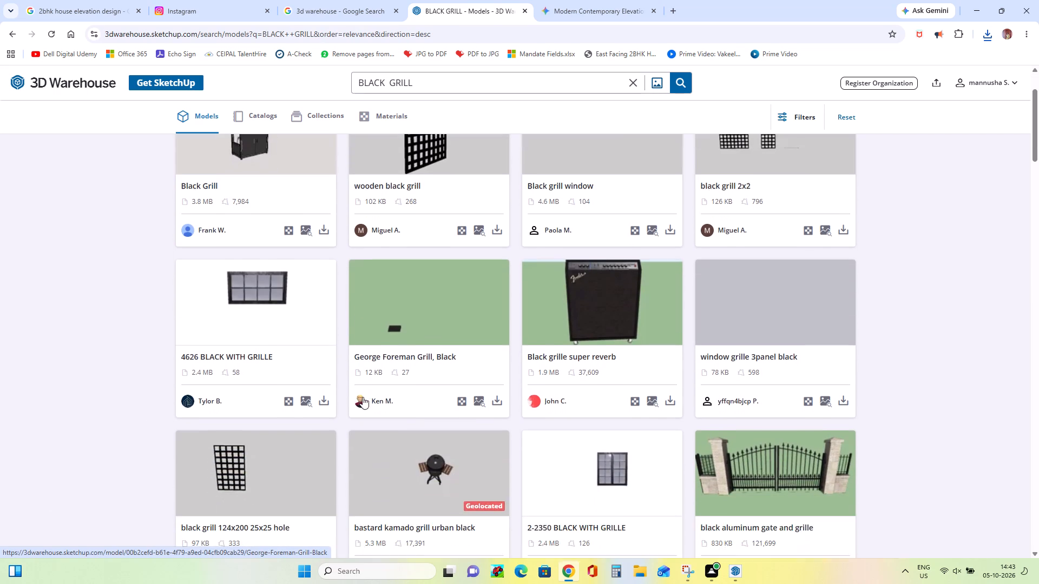
{"action": "scroll", "coordinate": [363, 397], "scroll_direction": "up", "scroll_amount": 2}
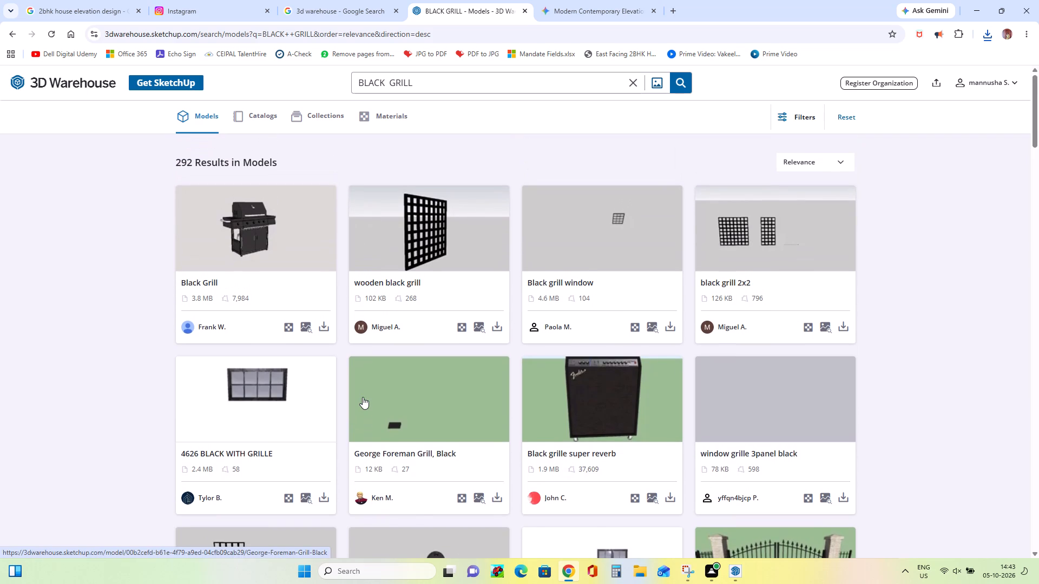
{"action": "left_click", "coordinate": [424, 235]}
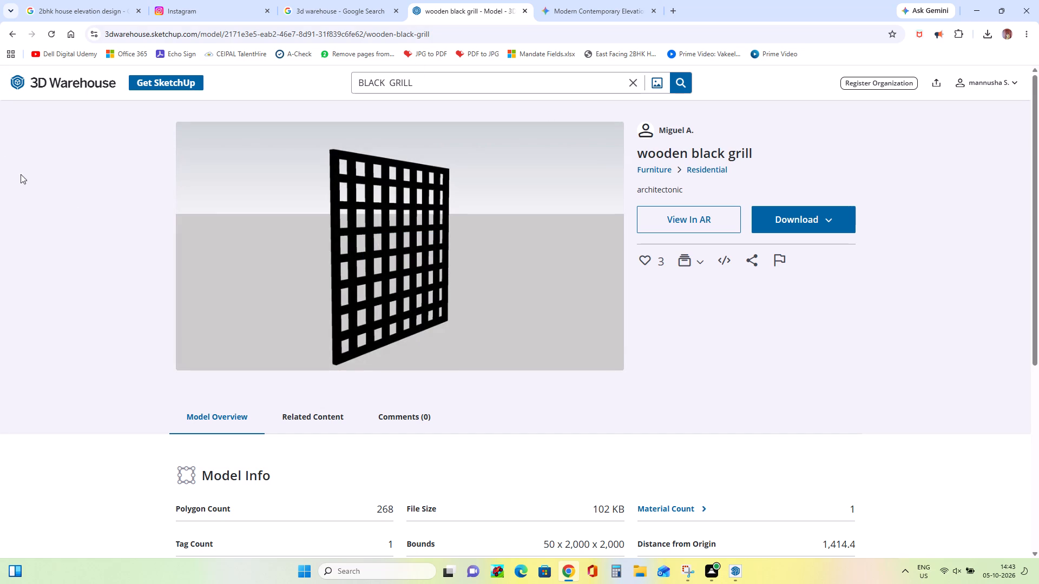
{"action": "left_click", "coordinate": [25, 157]}
{"action": "left_click", "coordinate": [10, 35]}
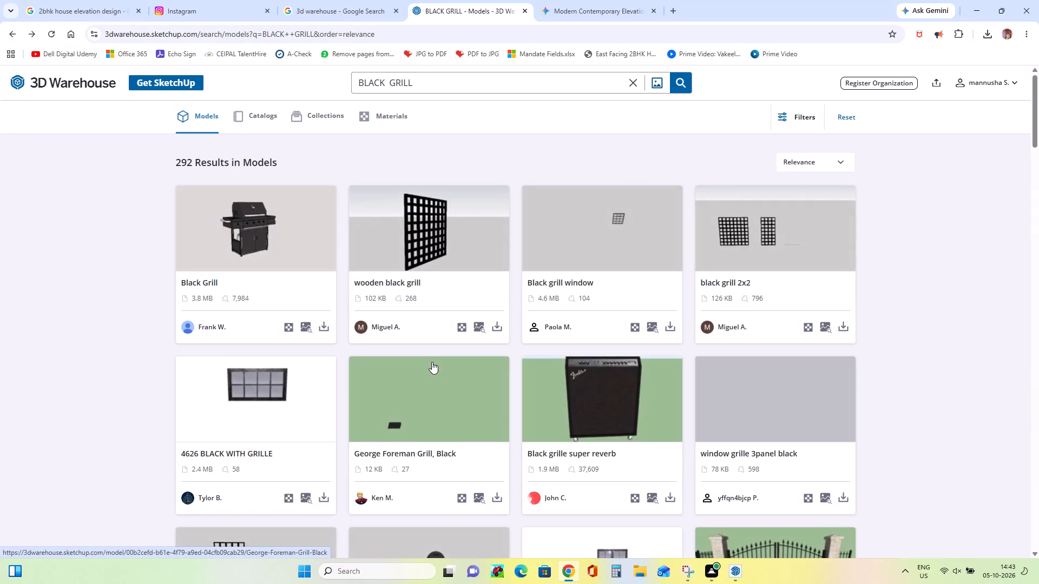
{"action": "scroll", "coordinate": [432, 360], "scroll_direction": "down", "scroll_amount": 7}
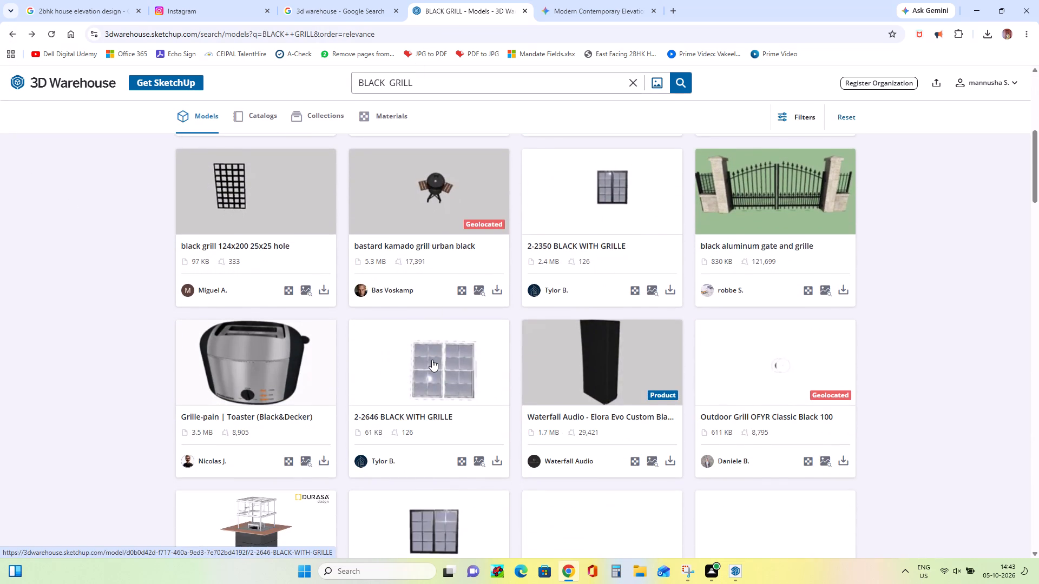
{"action": "scroll", "coordinate": [432, 360], "scroll_direction": "down", "scroll_amount": 7}
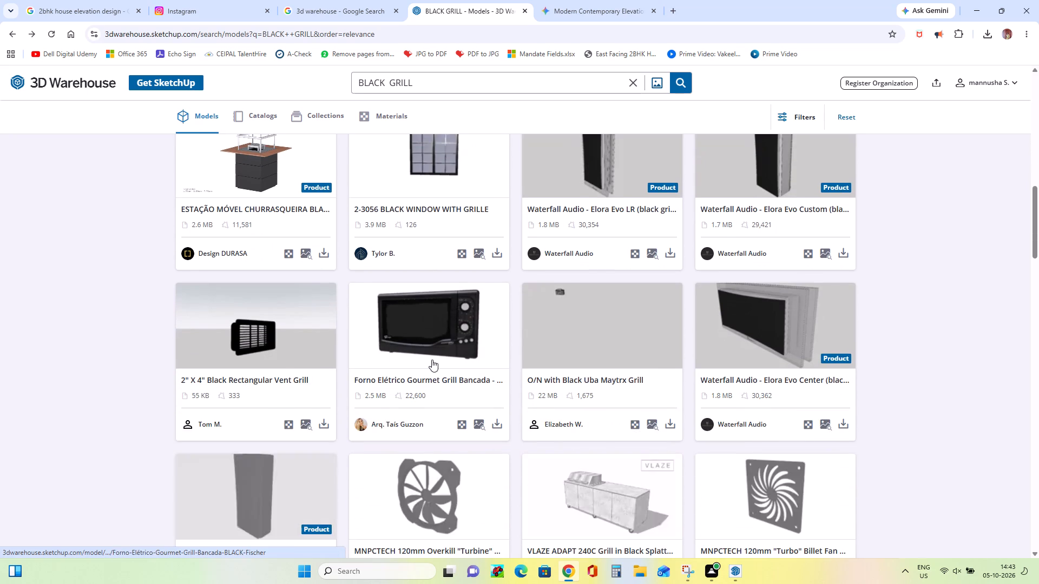
{"action": "scroll", "coordinate": [587, 417], "scroll_direction": "down", "scroll_amount": 3}
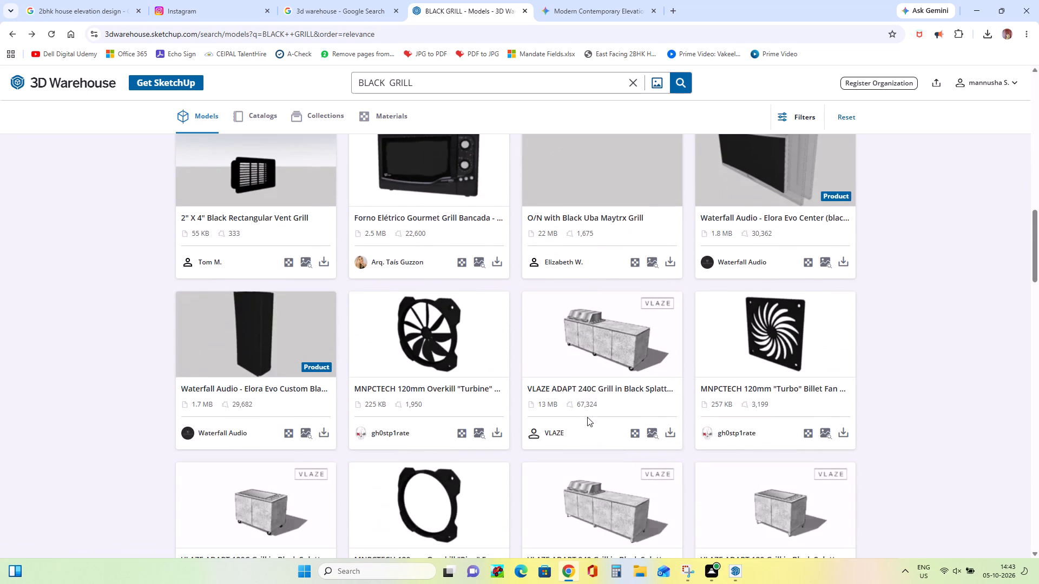
{"action": "scroll", "coordinate": [587, 417], "scroll_direction": "down", "scroll_amount": 3}
{"action": "scroll", "coordinate": [587, 417], "scroll_direction": "up", "scroll_amount": 11}
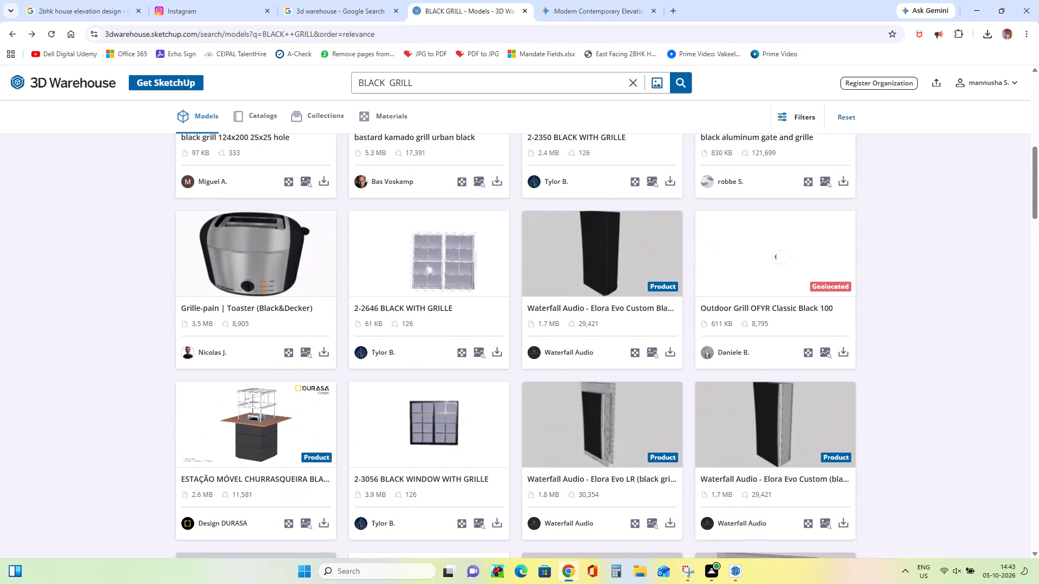
{"action": "scroll", "coordinate": [587, 417], "scroll_direction": "up", "scroll_amount": 2}
{"action": "scroll", "coordinate": [587, 417], "scroll_direction": "down", "scroll_amount": 2}
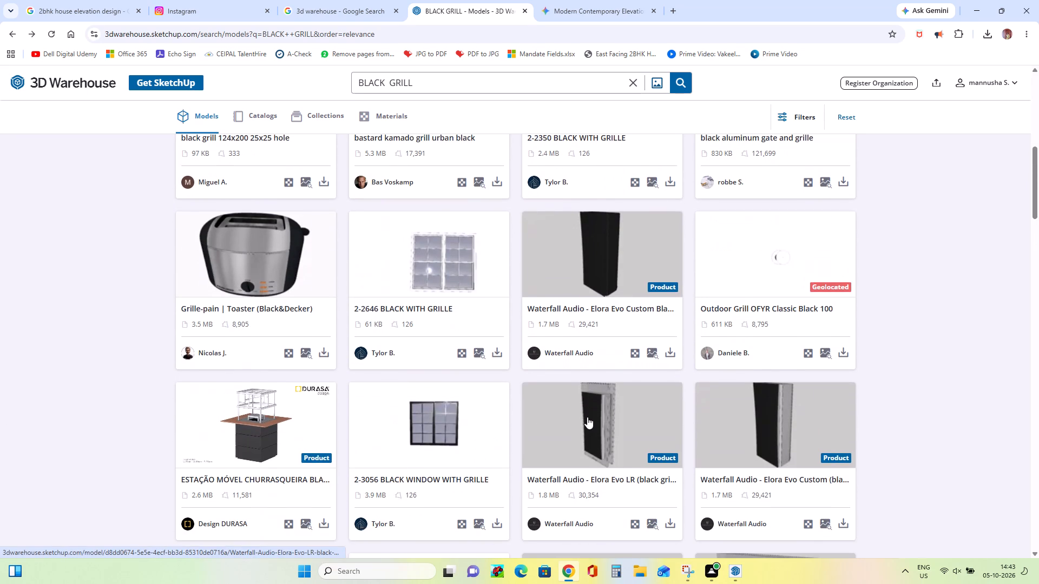
{"action": "scroll", "coordinate": [587, 417], "scroll_direction": "down", "scroll_amount": 12}
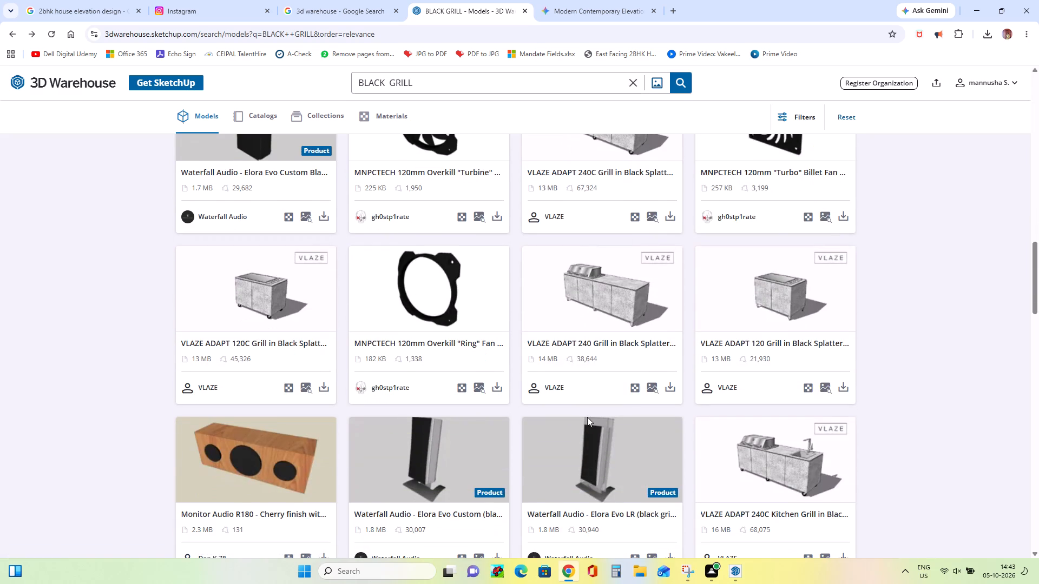
{"action": "scroll", "coordinate": [587, 417], "scroll_direction": "down", "scroll_amount": 3}
{"action": "scroll", "coordinate": [586, 500], "scroll_direction": "up", "scroll_amount": 20}
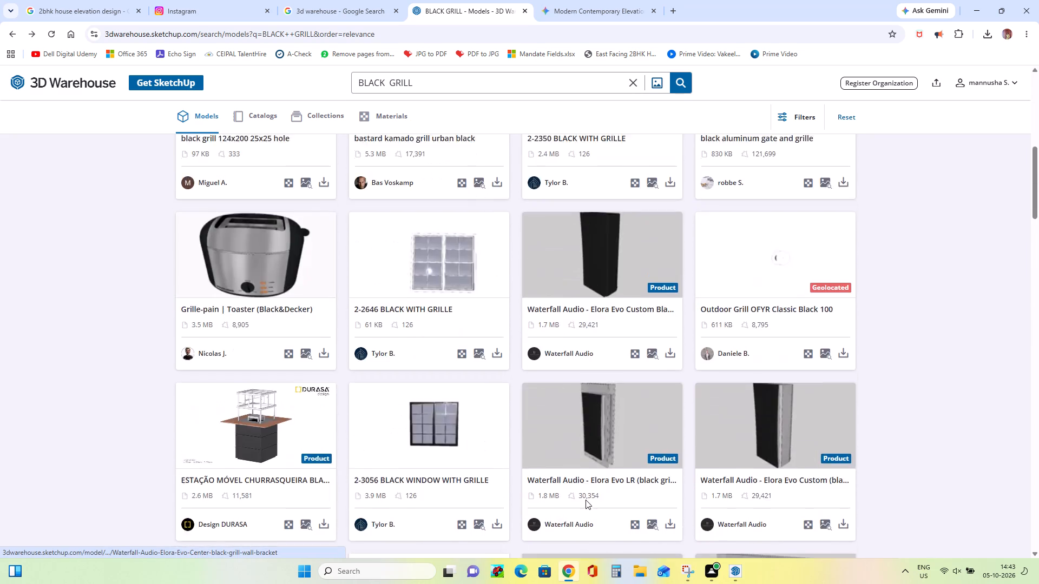
{"action": "scroll", "coordinate": [586, 500], "scroll_direction": "up", "scroll_amount": 8}
{"action": "scroll", "coordinate": [586, 500], "scroll_direction": "down", "scroll_amount": 3}
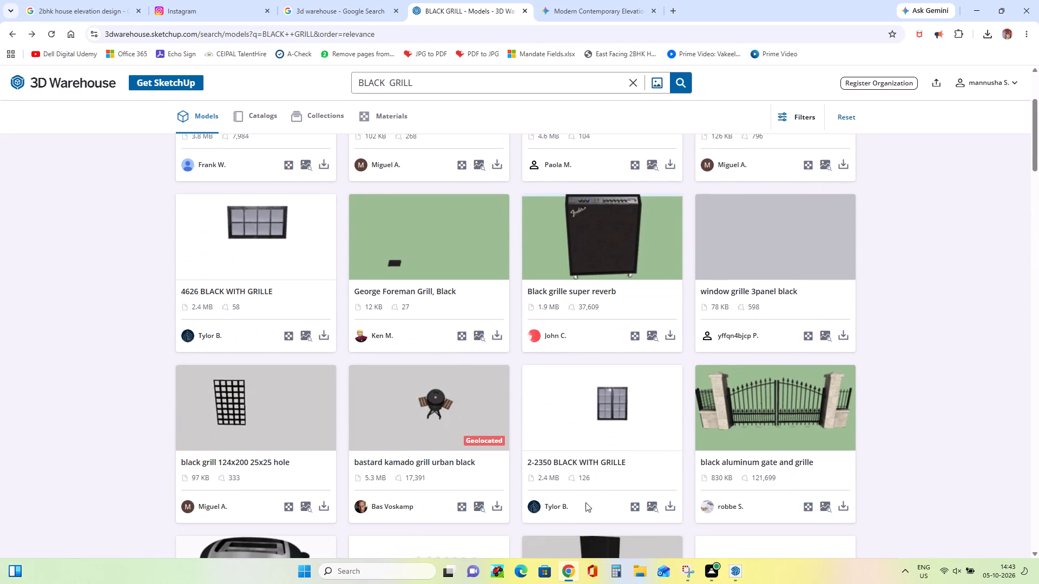
{"action": "scroll", "coordinate": [586, 502], "scroll_direction": "up", "scroll_amount": 1}
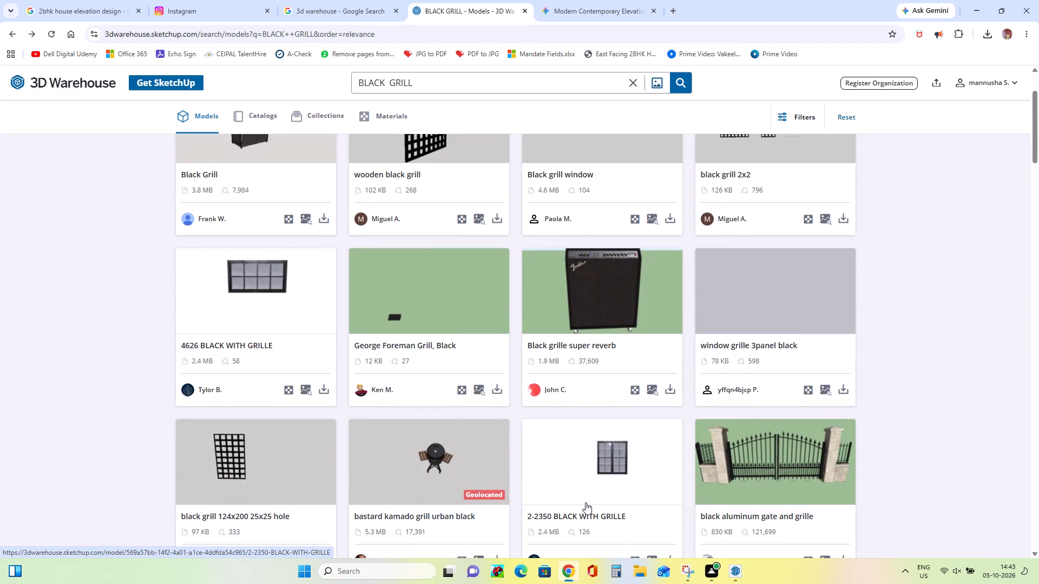
{"action": "scroll", "coordinate": [586, 502], "scroll_direction": "up", "scroll_amount": 17}
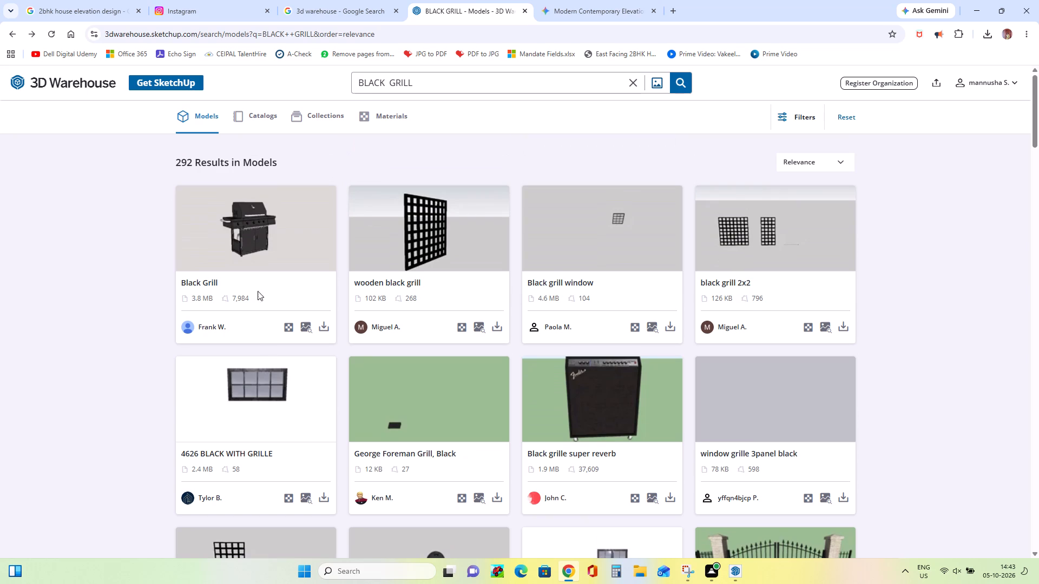
Remove BLACK from the search term and search 3D Warehouse for GRILL.
{"action": "left_click", "coordinate": [387, 82]}
{"action": "key", "text": "BackSpace"}
{"action": "key", "text": "BackSpace"}
{"action": "key", "text": "BackSpace"}
{"action": "key", "text": "BackSpace"}
{"action": "key", "text": "BackSpace"}
{"action": "key", "text": "BackSpace"}
{"action": "key", "text": "BackSpace"}
{"action": "key", "text": "BackSpace"}
{"action": "key", "text": "BackSpace"}
{"action": "key", "text": "BackSpace"}
{"action": "key", "text": "BackSpace"}
{"action": "key", "text": "BackSpace"}
{"action": "key", "text": "BackSpace"}
{"action": "key", "text": "BackSpace"}
{"action": "key", "text": "Return"}
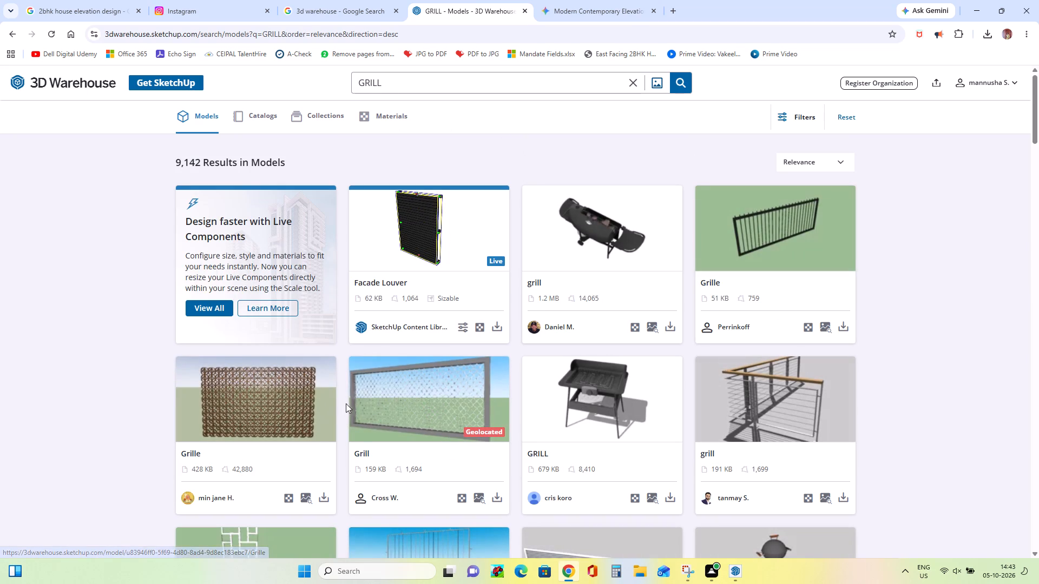
Check the framed mesh Grill model among the GRILL results, and download the black vertical-bar Grille model by Perrinkoff.
{"action": "scroll", "coordinate": [494, 447], "scroll_direction": "down", "scroll_amount": 2}
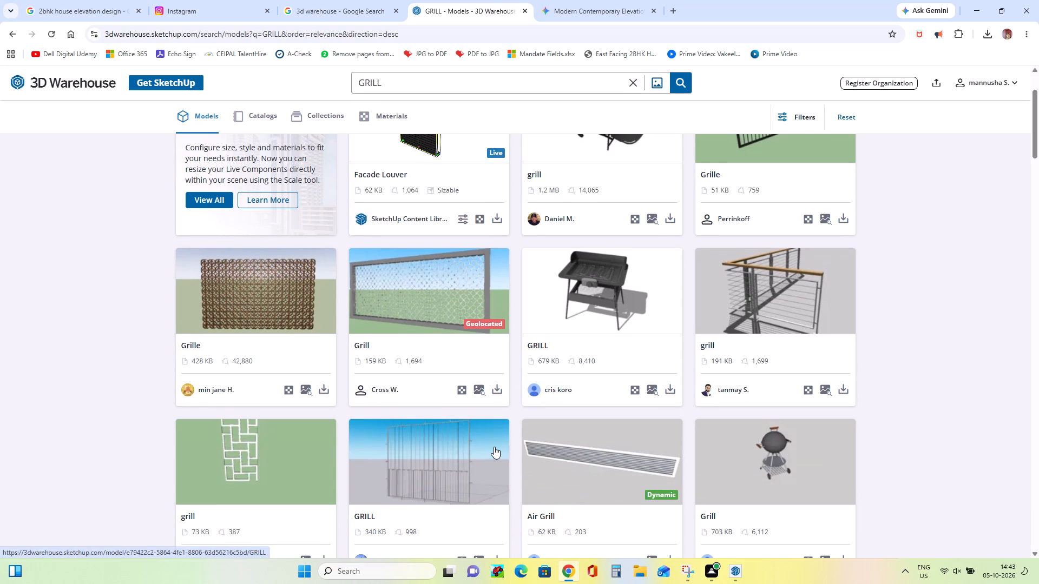
{"action": "left_click", "coordinate": [410, 270]}
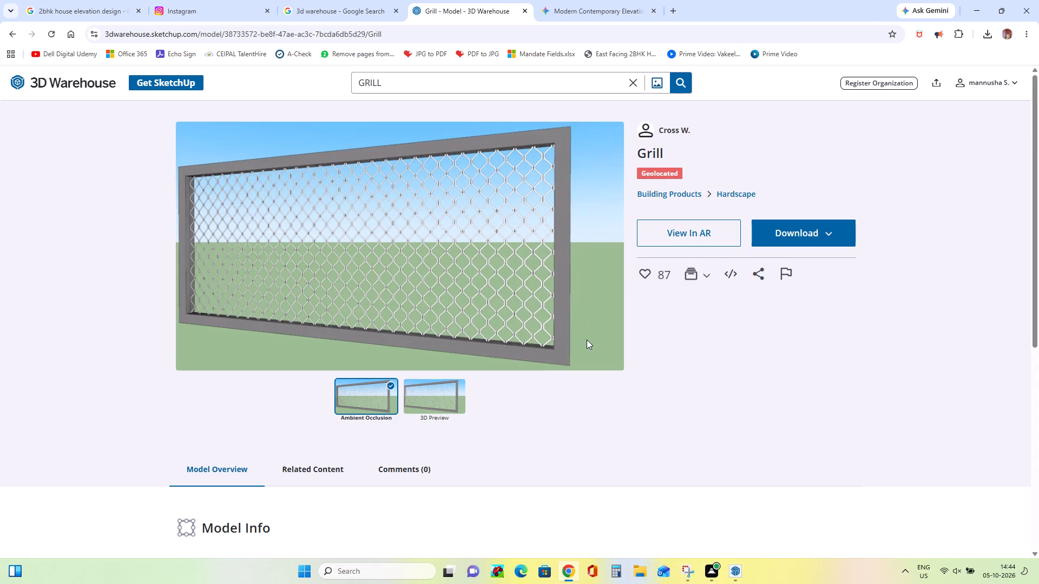
{"action": "left_click", "coordinate": [14, 35]}
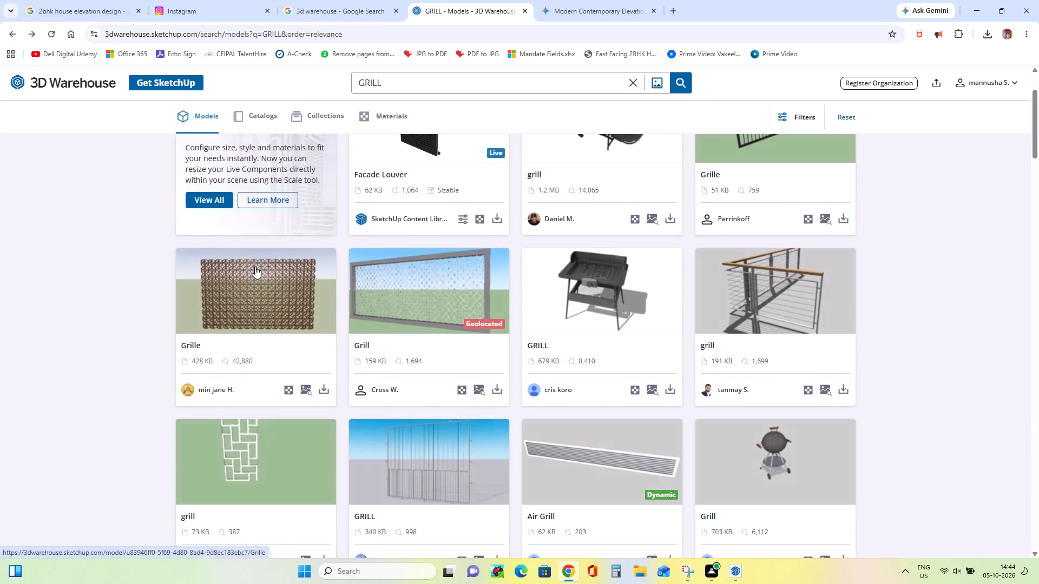
{"action": "scroll", "coordinate": [258, 263], "scroll_direction": "up", "scroll_amount": 3}
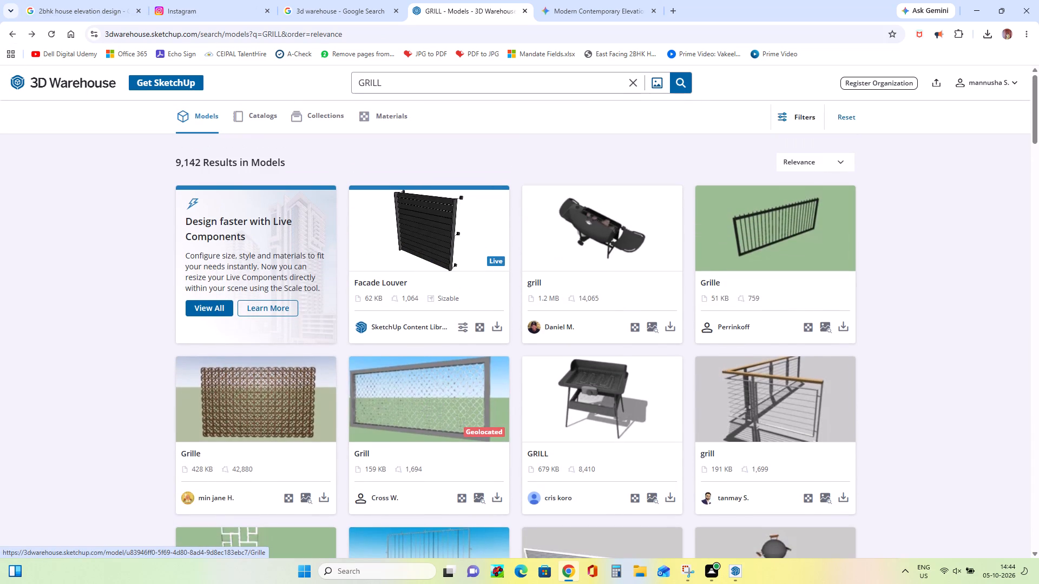
{"action": "left_click", "coordinate": [746, 224]}
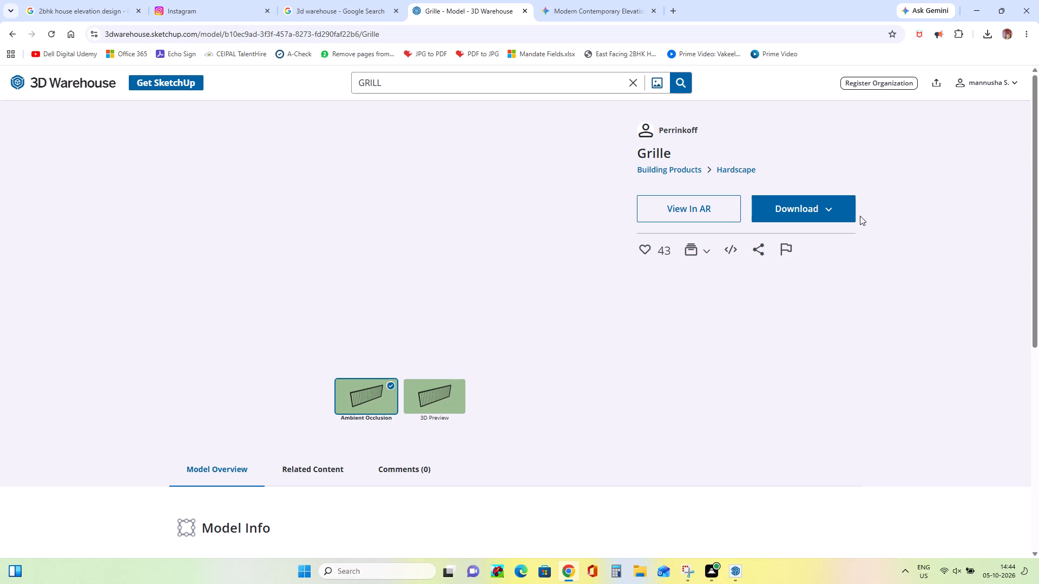
{"action": "left_click", "coordinate": [800, 207]}
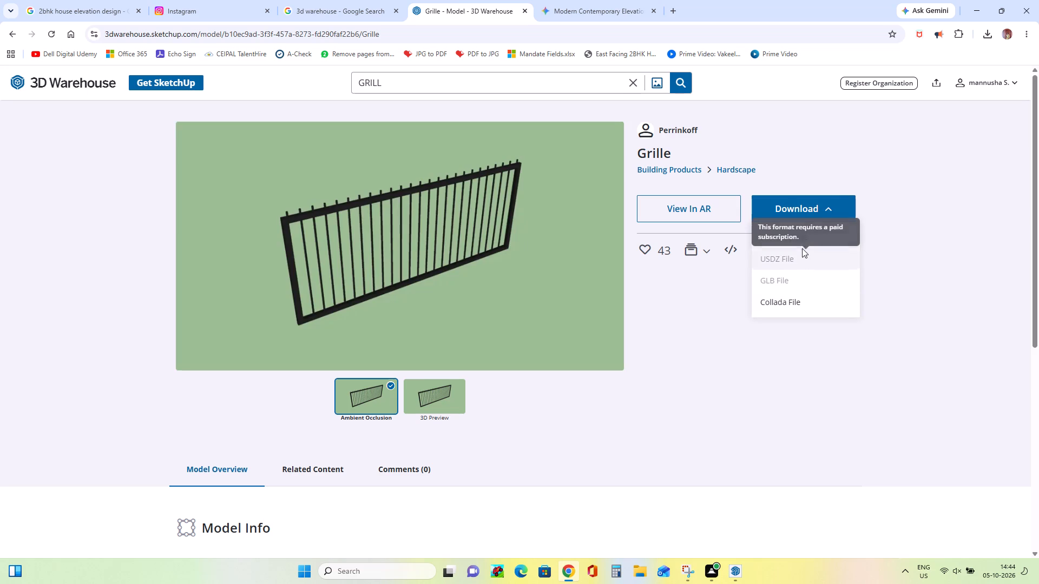
{"action": "left_click", "coordinate": [803, 241]}
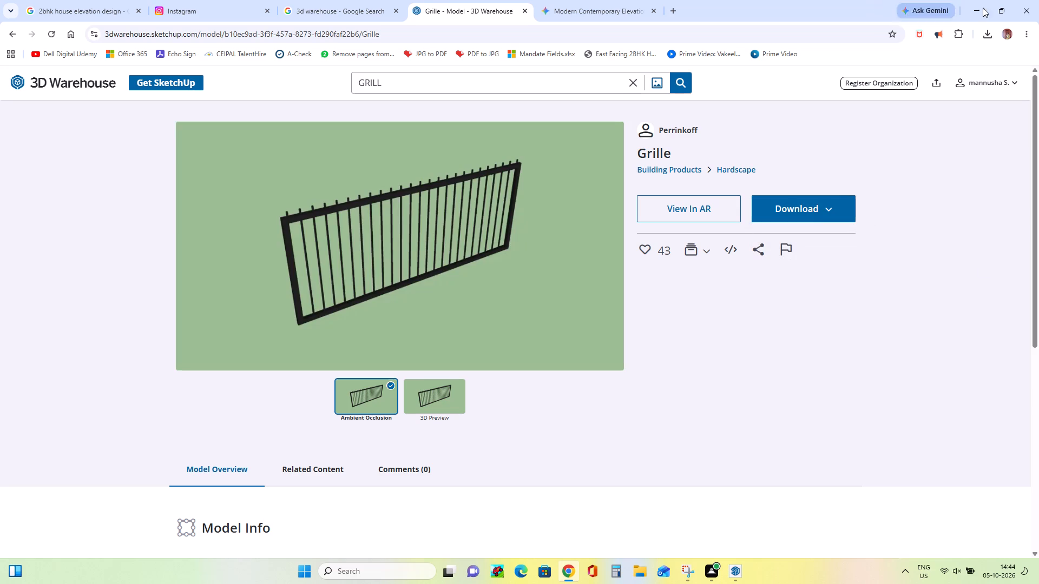
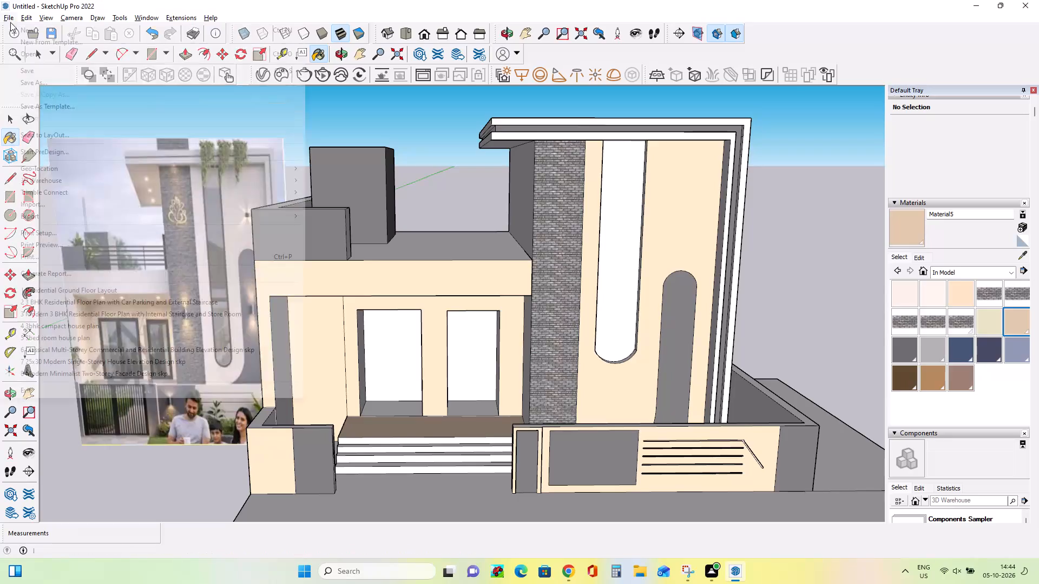
Import the Group_446 grille from Downloads and place it on the balcony edge beside the front parapet block.
{"action": "left_click", "coordinate": [61, 203]}
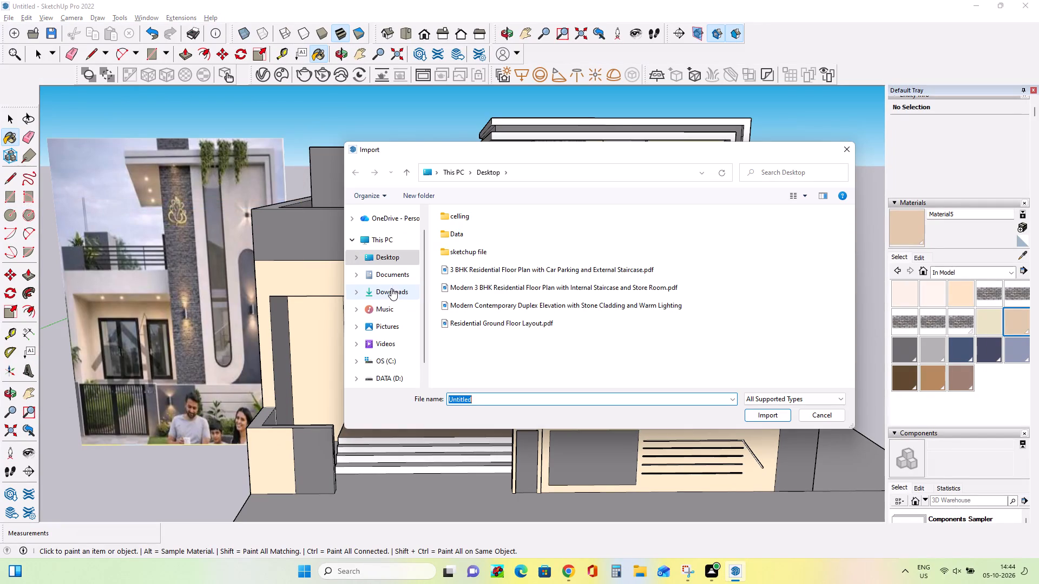
{"action": "left_click", "coordinate": [400, 294]}
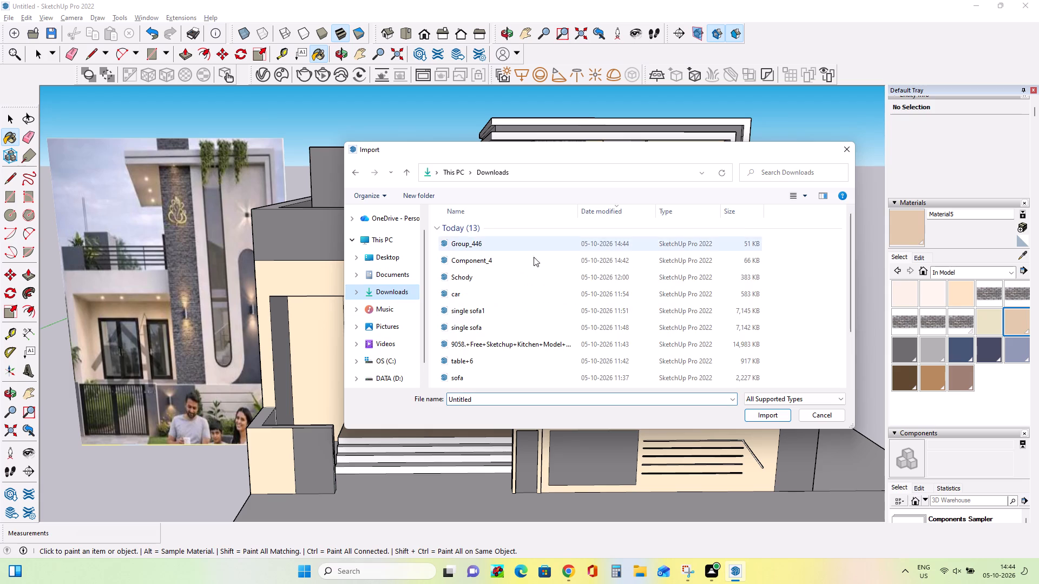
{"action": "left_click", "coordinate": [503, 243]}
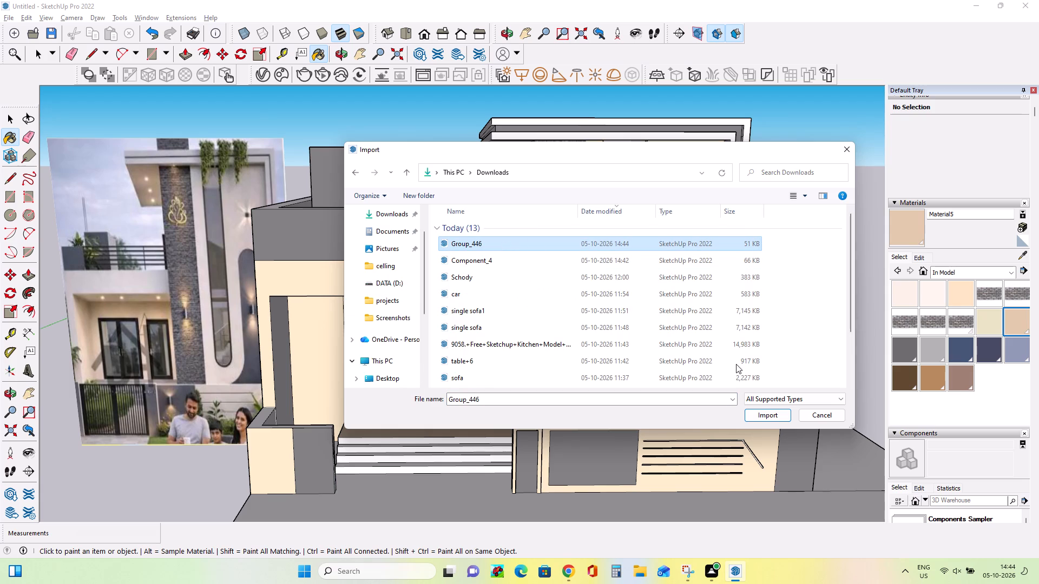
{"action": "left_click", "coordinate": [772, 419]}
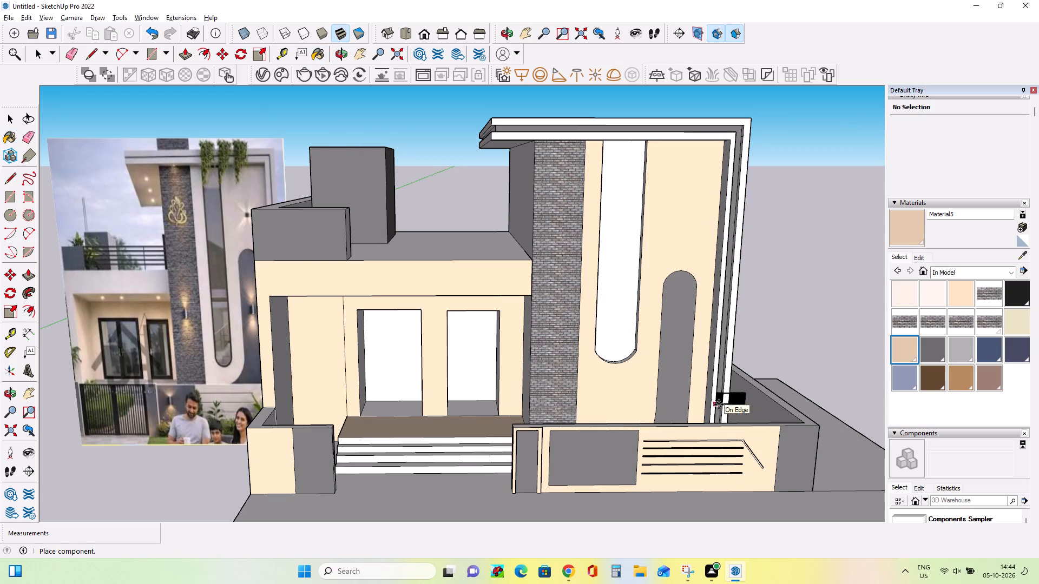
{"action": "left_click", "coordinate": [344, 256]}
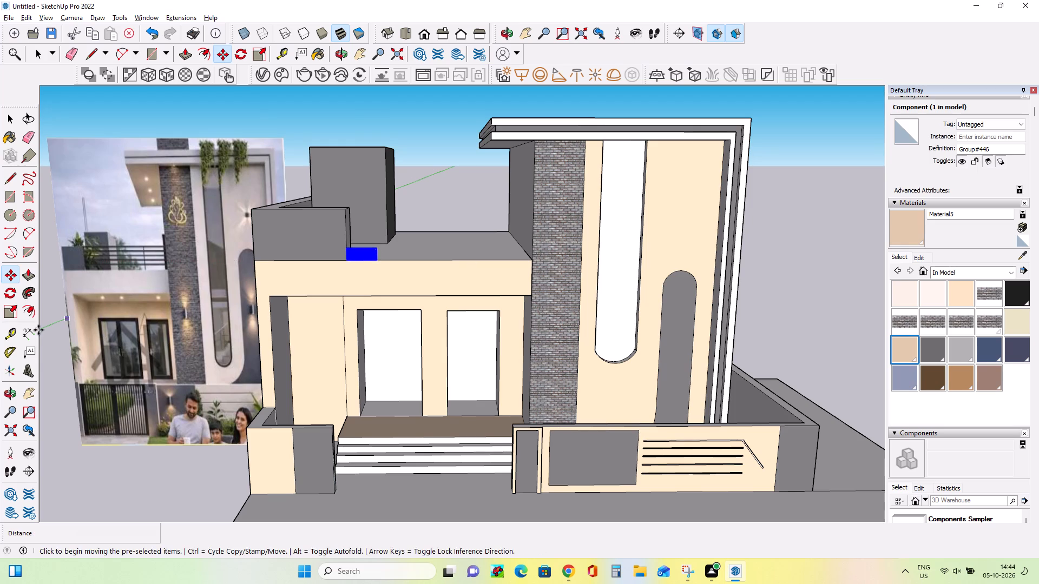
Scale the grille uniformly by about 6.16 so it spans the balcony opening up to the brick-clad wall.
{"action": "left_click", "coordinate": [14, 310]}
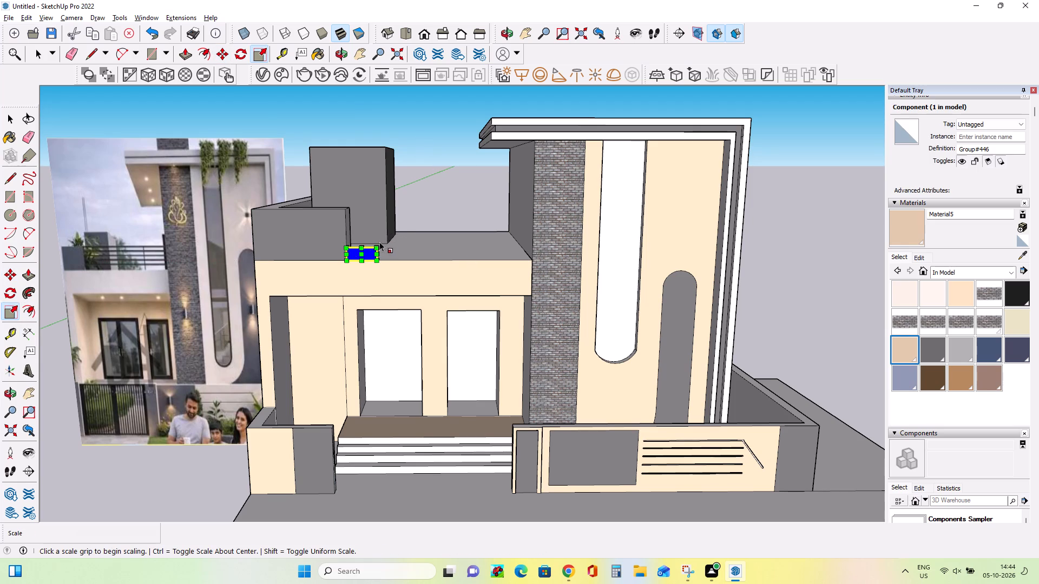
{"action": "left_click", "coordinate": [378, 248]}
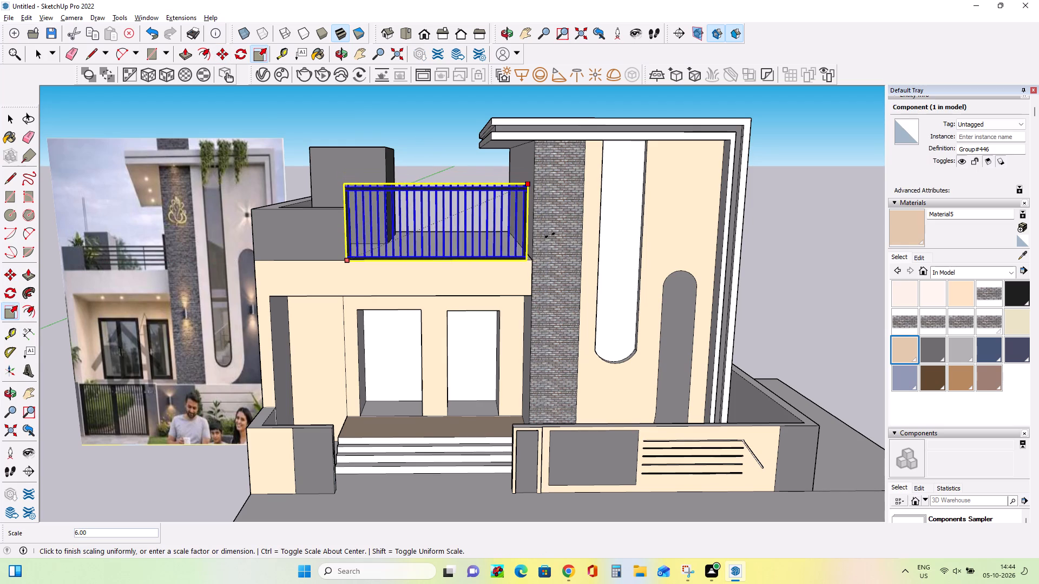
{"action": "left_click", "coordinate": [555, 236]}
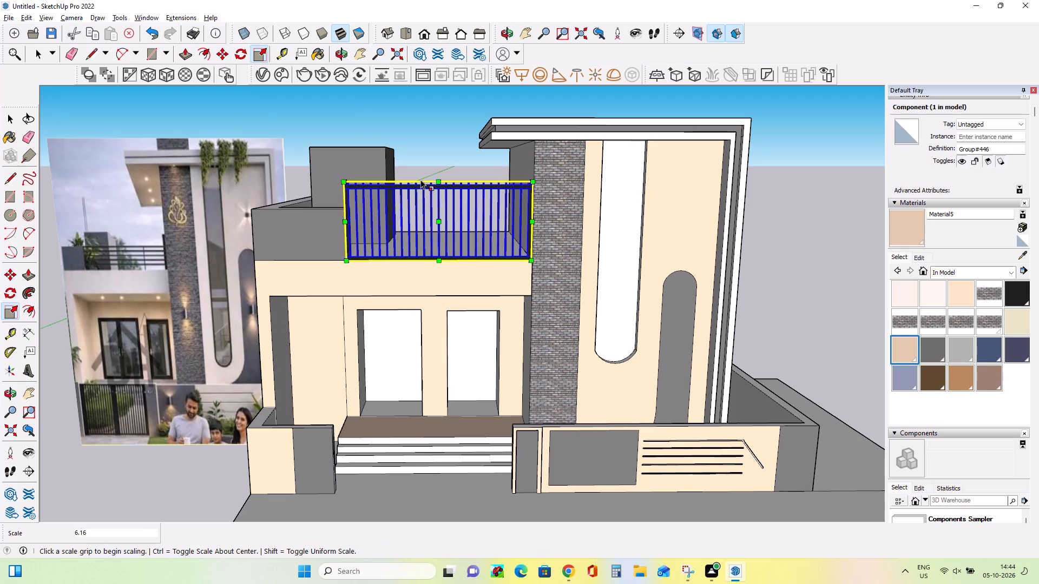
Scale the balcony grille's height down to a factor of about 0.50, keeping its base on the slab edge.
{"action": "left_click", "coordinate": [437, 178]}
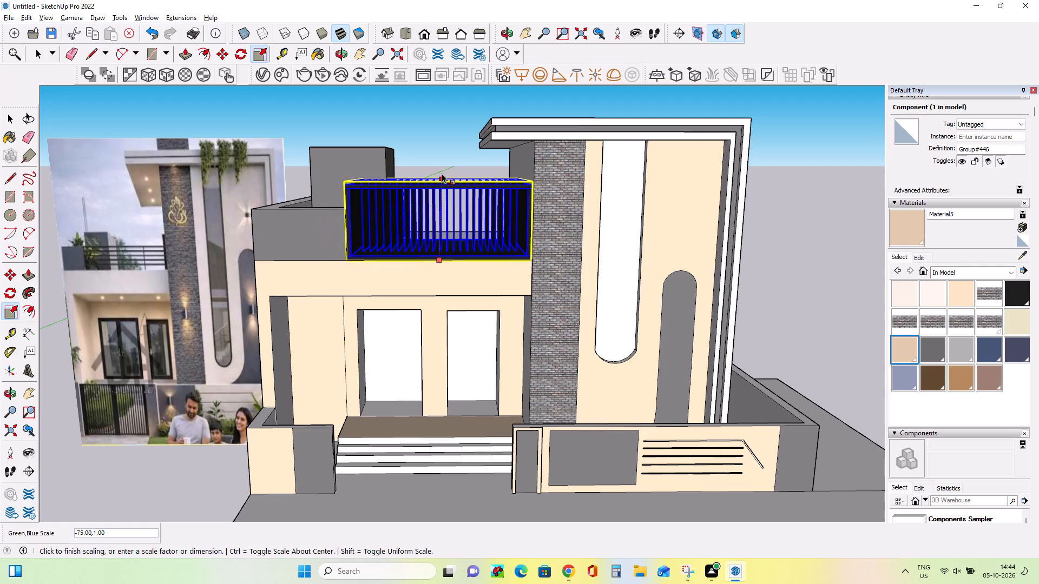
{"action": "key", "text": "Escape"}
{"action": "middle_click_drag", "start_coordinate": [442, 165], "coordinate": [476, 305]}
{"action": "scroll", "coordinate": [448, 230], "scroll_direction": "up", "scroll_amount": 2}
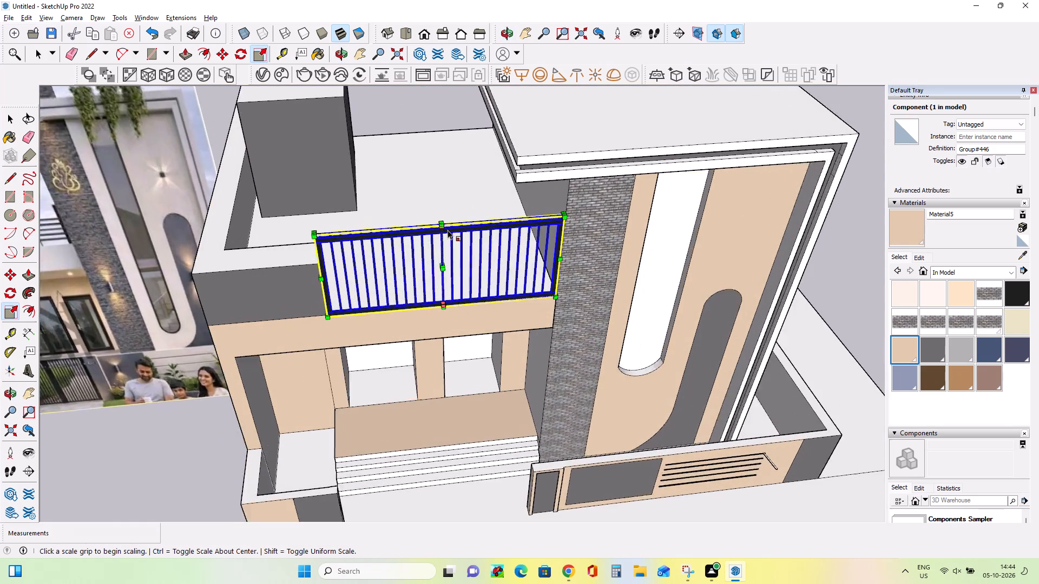
{"action": "scroll", "coordinate": [448, 230], "scroll_direction": "up", "scroll_amount": 10}
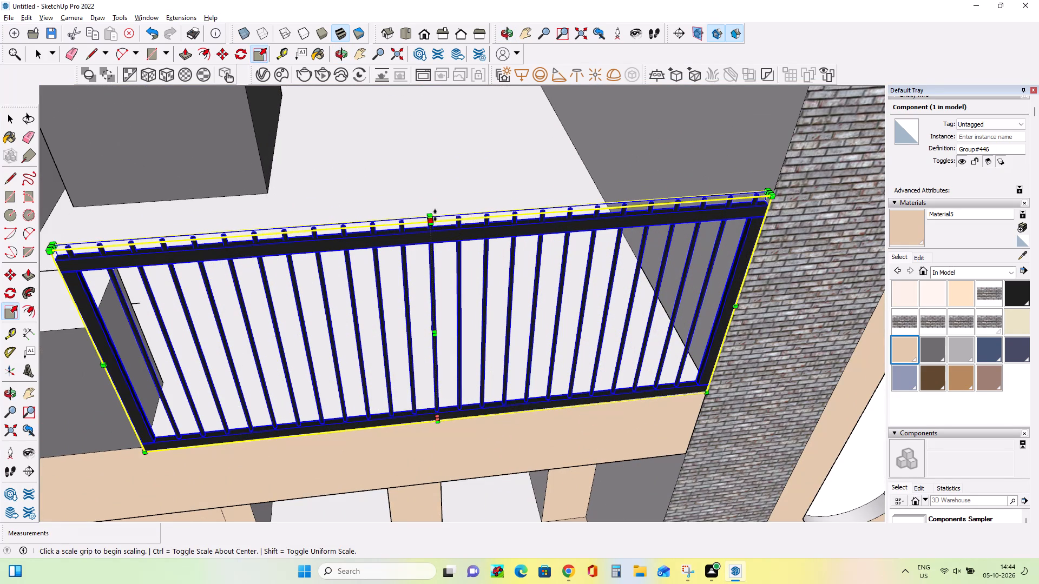
{"action": "left_click", "coordinate": [435, 215]}
{"action": "left_click", "coordinate": [451, 322]}
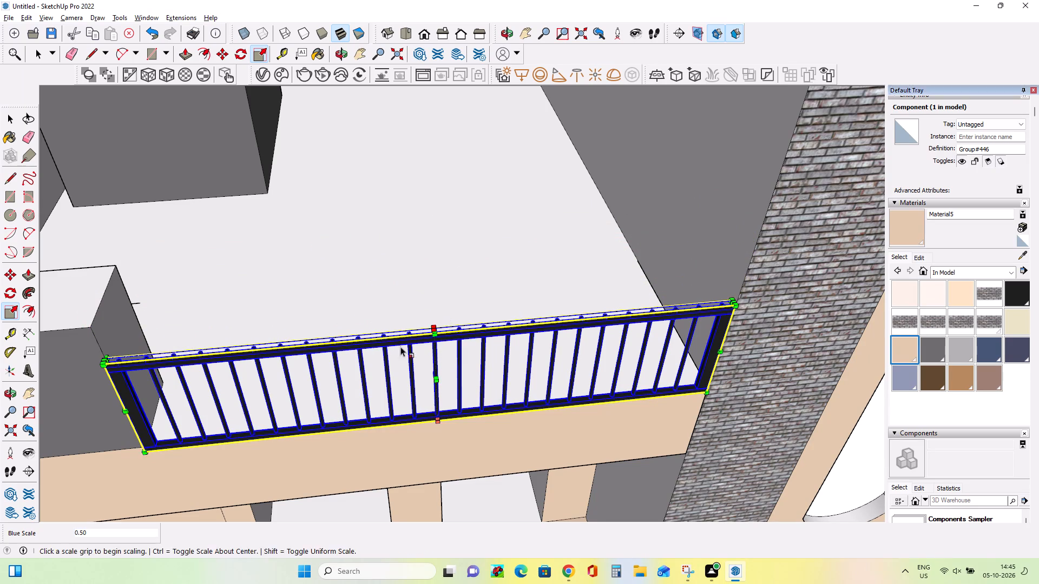
Move the balcony grille by its lower corner to the corner where the parapet block meets the slab edge.
{"action": "scroll", "coordinate": [377, 363], "scroll_direction": "up", "scroll_amount": 1}
{"action": "middle_click_drag", "start_coordinate": [377, 363], "coordinate": [418, 247]}
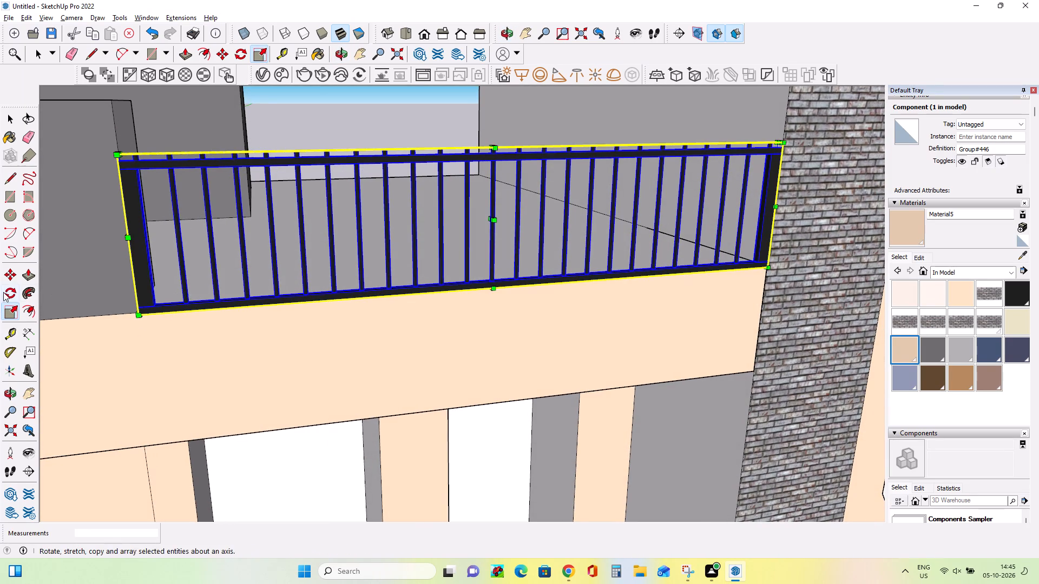
{"action": "left_click", "coordinate": [10, 270]}
{"action": "left_click", "coordinate": [141, 315]}
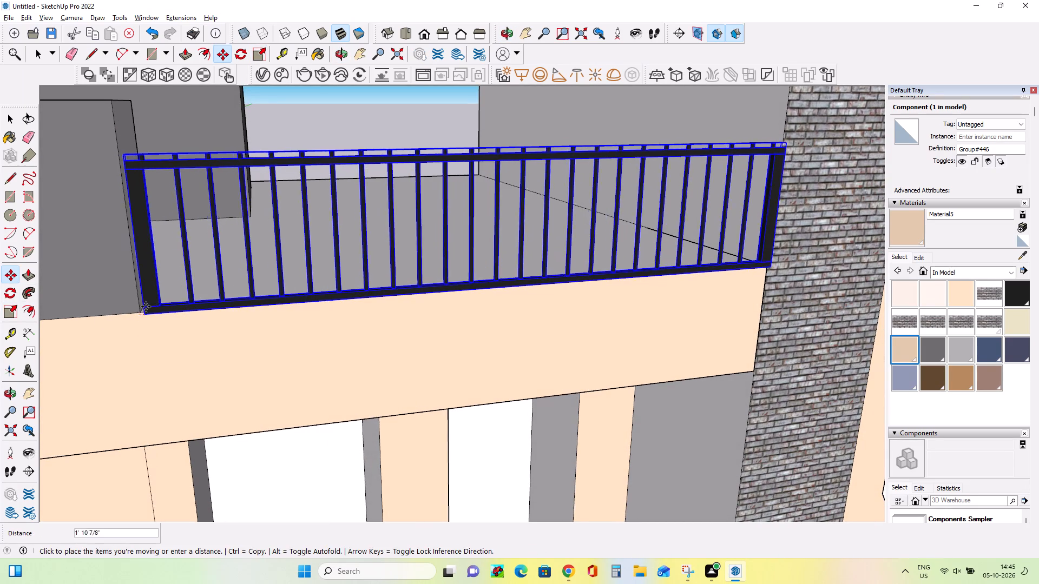
{"action": "left_click", "coordinate": [138, 311]}
Stretch the balcony grille's height upward by a factor of about 1.14.
{"action": "middle_click_drag", "start_coordinate": [249, 318], "coordinate": [181, 307]}
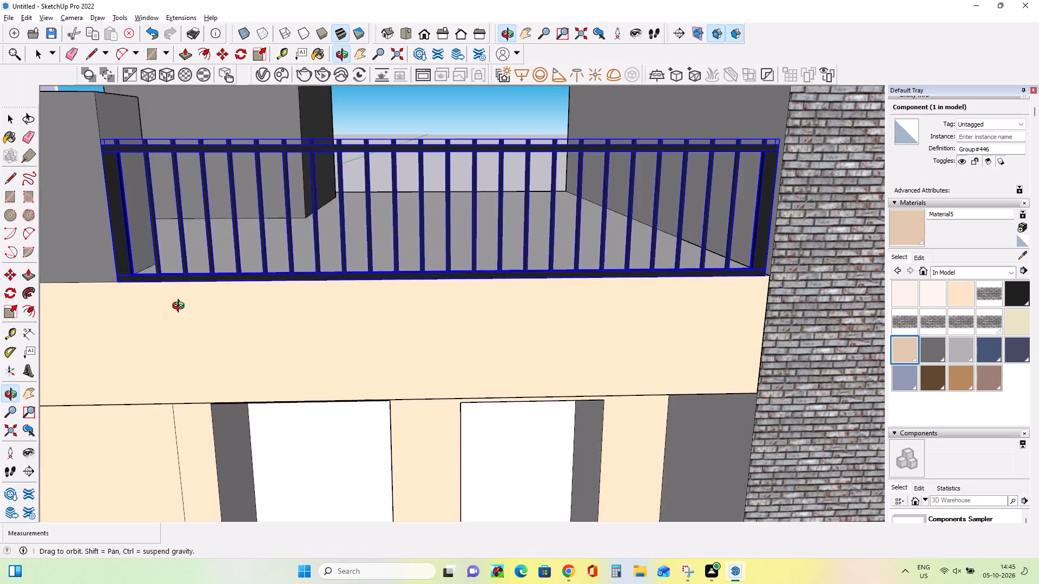
{"action": "middle_click_drag", "start_coordinate": [181, 307], "coordinate": [156, 307]}
{"action": "scroll", "coordinate": [253, 297], "scroll_direction": "down", "scroll_amount": 15}
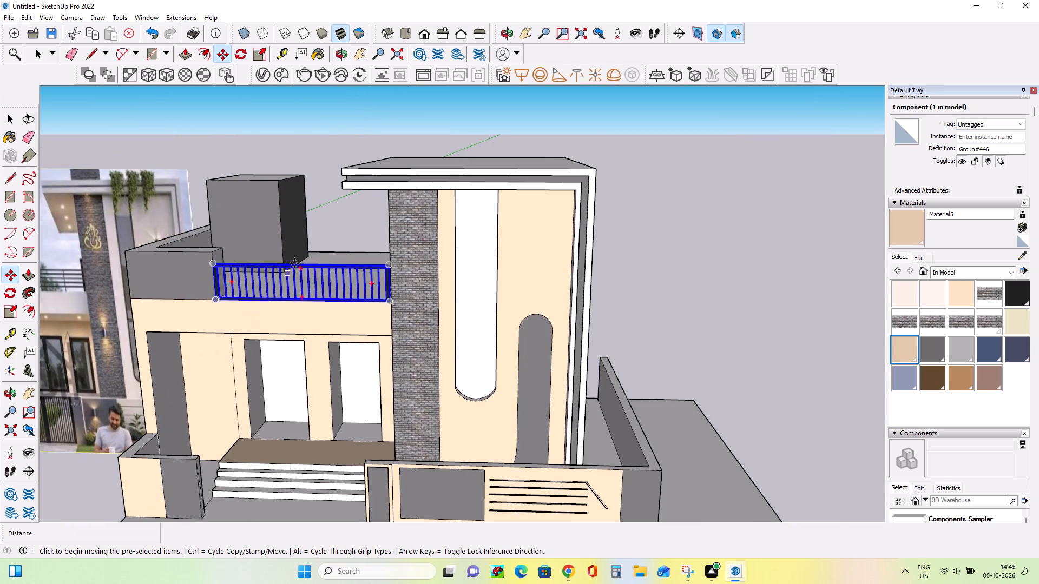
{"action": "scroll", "coordinate": [294, 263], "scroll_direction": "up", "scroll_amount": 9}
{"action": "middle_click_drag", "start_coordinate": [305, 279], "coordinate": [318, 337]}
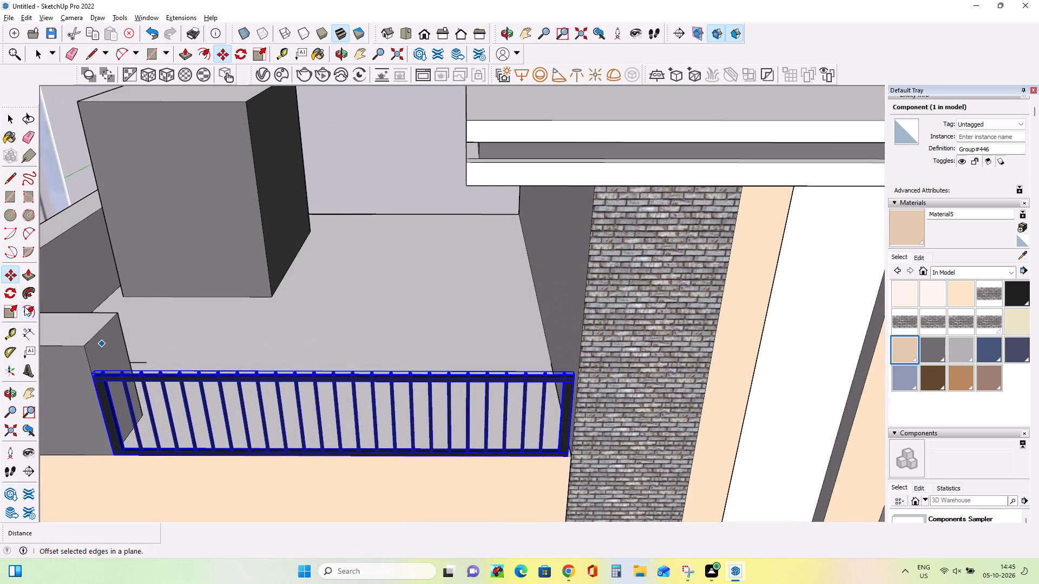
{"action": "left_click", "coordinate": [8, 308]}
{"action": "scroll", "coordinate": [344, 375], "scroll_direction": "up", "scroll_amount": 7}
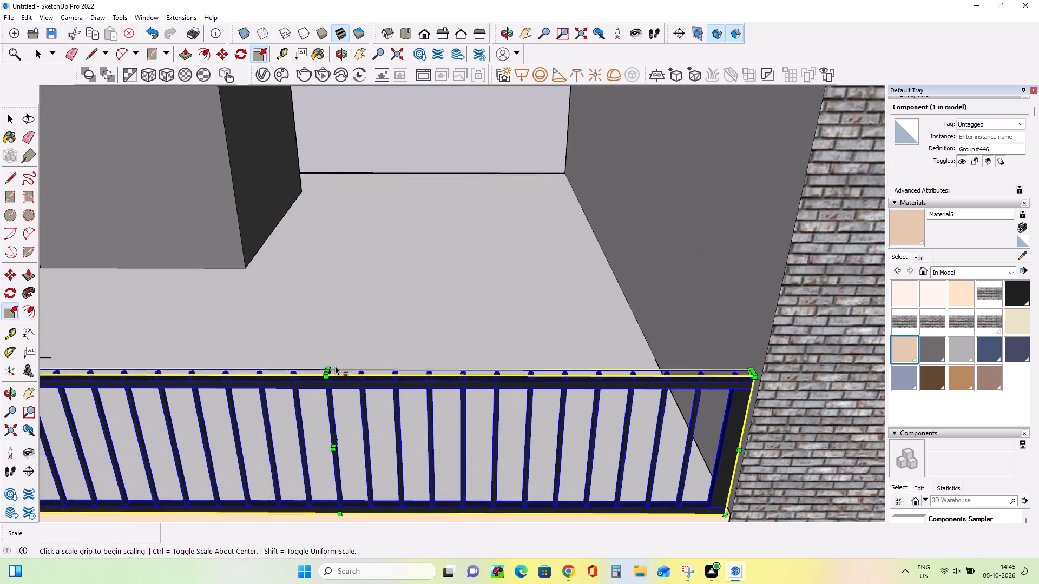
{"action": "scroll", "coordinate": [335, 366], "scroll_direction": "up", "scroll_amount": 1}
{"action": "left_click", "coordinate": [326, 374]}
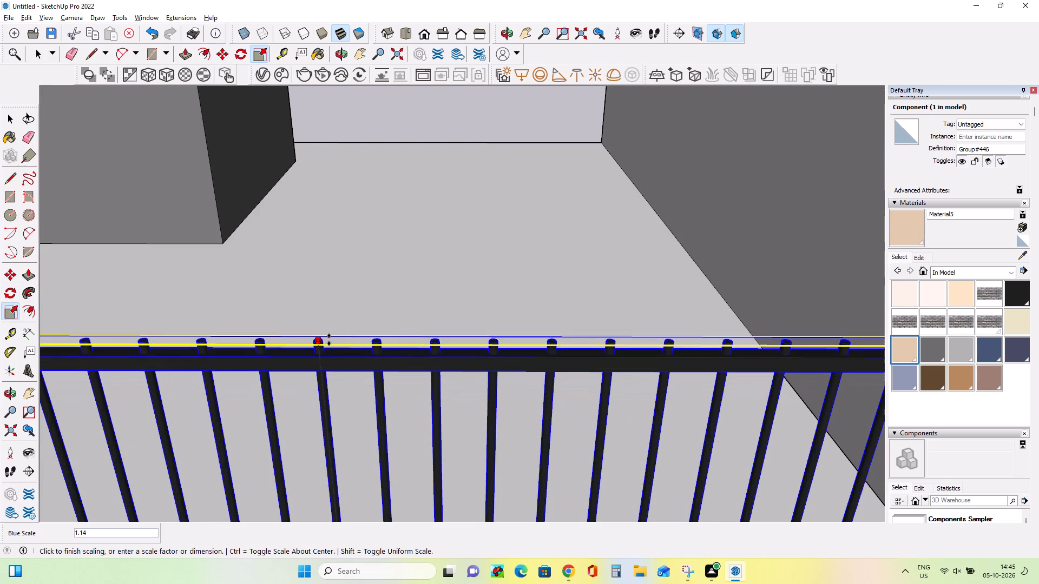
{"action": "left_click", "coordinate": [329, 340]}
Stretch the balcony grille's height by a further factor of about 1.12 towards the parapet top, and deselect it.
{"action": "scroll", "coordinate": [394, 334], "scroll_direction": "down", "scroll_amount": 11}
{"action": "middle_click_drag", "start_coordinate": [397, 334], "coordinate": [433, 263]}
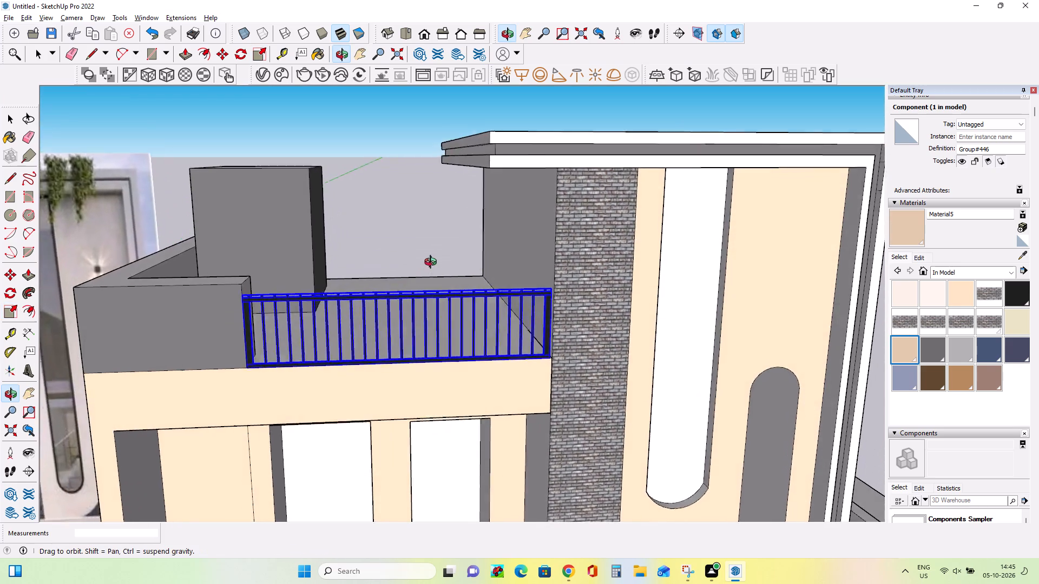
{"action": "middle_click_drag", "start_coordinate": [433, 263], "coordinate": [438, 255]}
{"action": "middle_click_drag", "start_coordinate": [437, 276], "coordinate": [423, 422]}
{"action": "scroll", "coordinate": [407, 360], "scroll_direction": "up", "scroll_amount": 8}
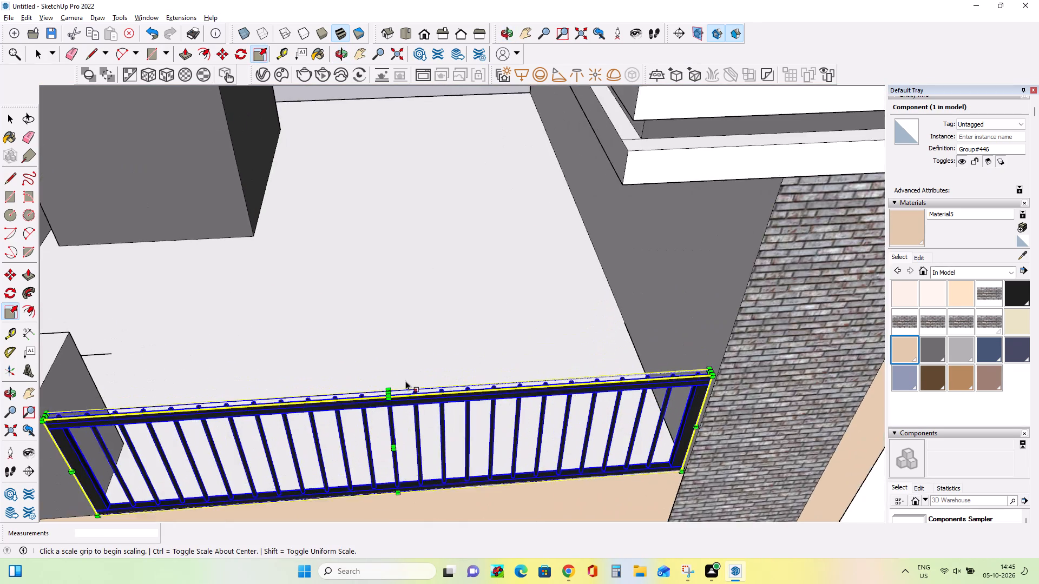
{"action": "scroll", "coordinate": [405, 381], "scroll_direction": "up", "scroll_amount": 3}
{"action": "left_click", "coordinate": [371, 408]}
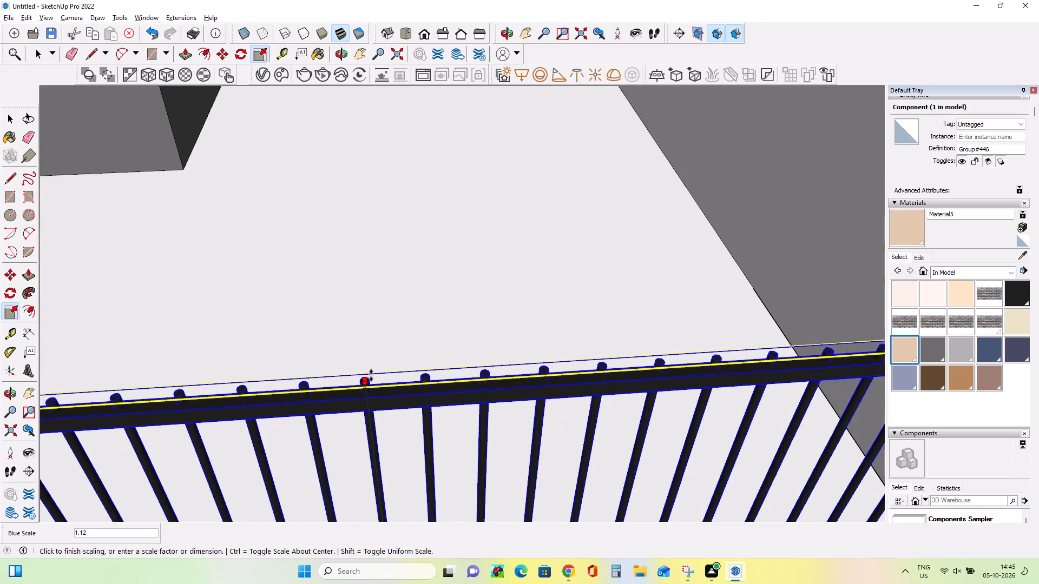
{"action": "left_click", "coordinate": [372, 375]}
{"action": "scroll", "coordinate": [472, 339], "scroll_direction": "down", "scroll_amount": 10}
{"action": "middle_click_drag", "start_coordinate": [469, 367], "coordinate": [462, 277]}
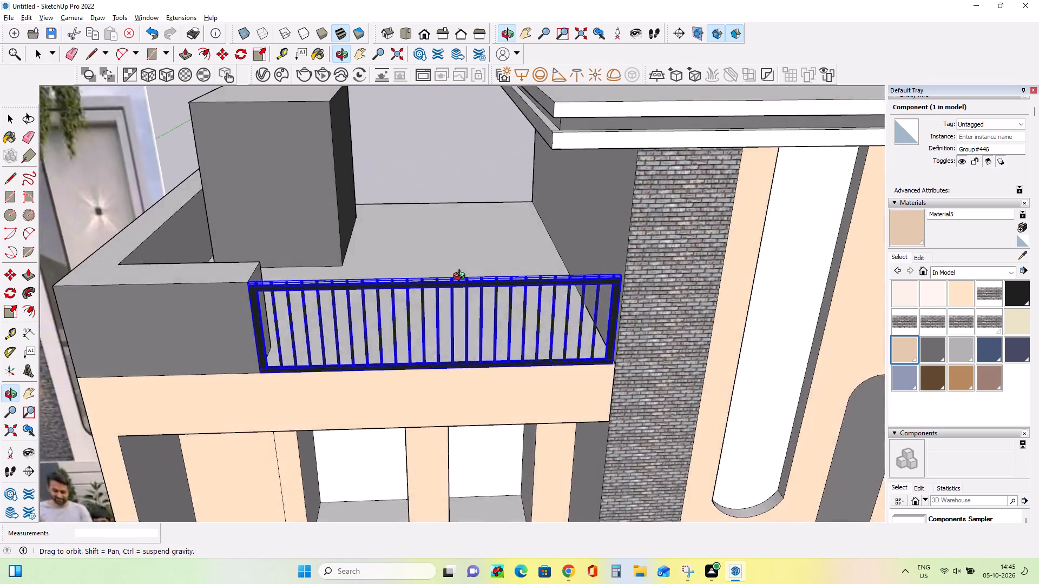
{"action": "middle_click_drag", "start_coordinate": [462, 277], "coordinate": [473, 248]}
{"action": "scroll", "coordinate": [475, 252], "scroll_direction": "down", "scroll_amount": 13}
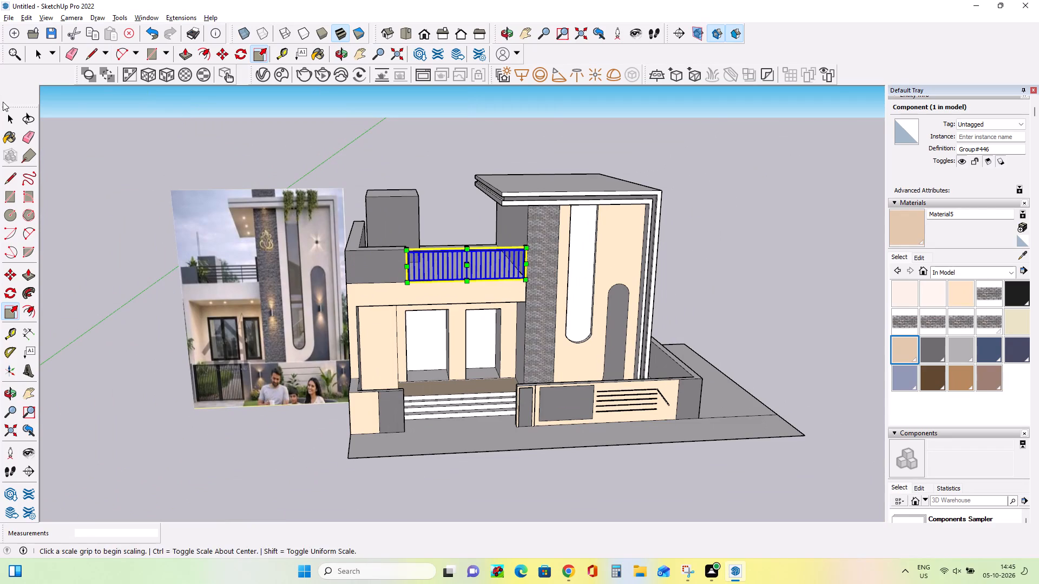
{"action": "left_click", "coordinate": [16, 125]}
{"action": "left_click", "coordinate": [135, 113]}
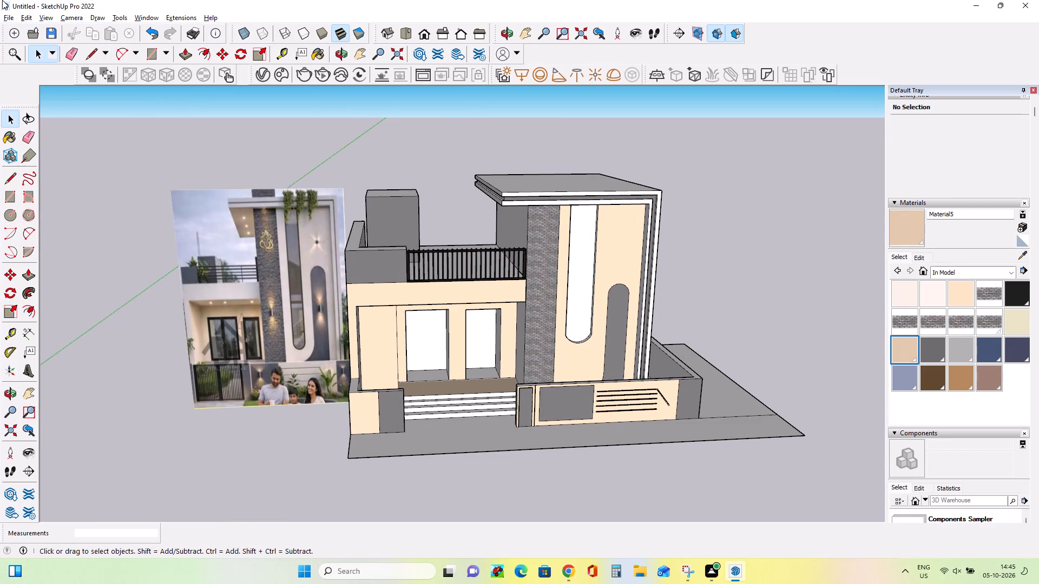
Import the Component_4 gate from Downloads and place it at the base of the dark boundary pillar beside the front steps.
{"action": "left_click", "coordinate": [6, 15]}
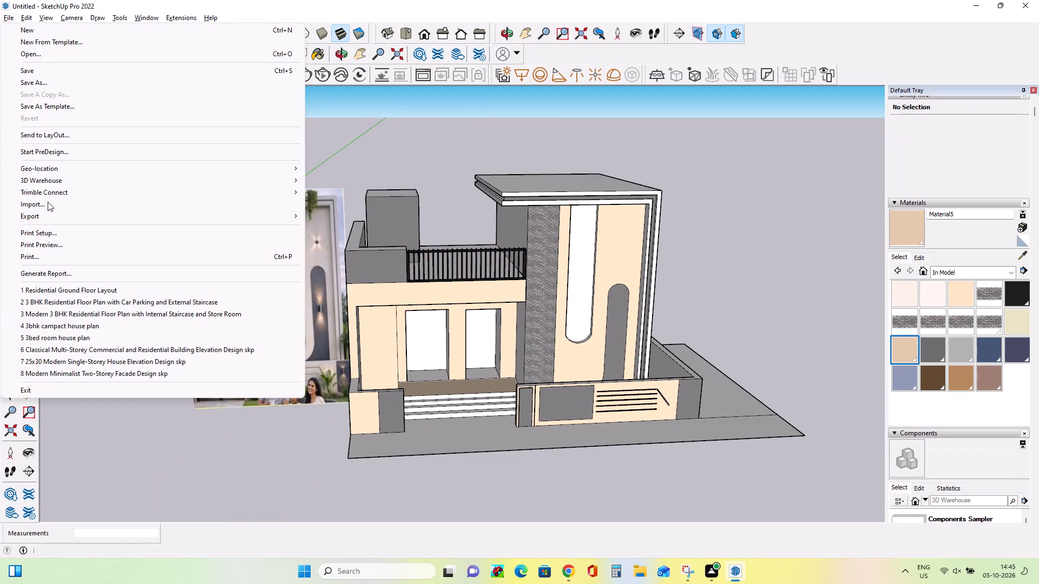
{"action": "left_click", "coordinate": [48, 202]}
{"action": "left_click", "coordinate": [484, 260]}
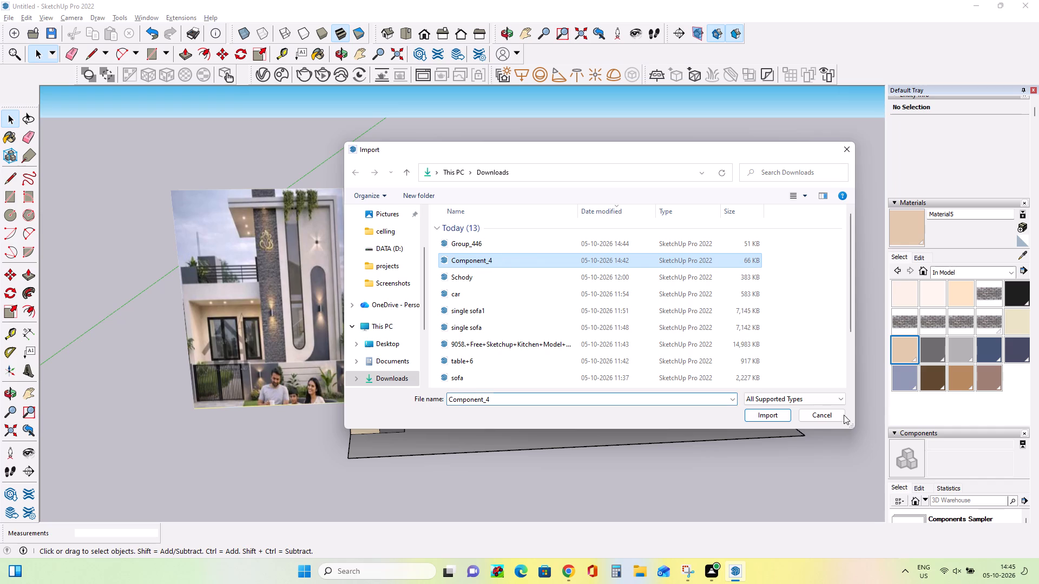
{"action": "left_click", "coordinate": [781, 421]}
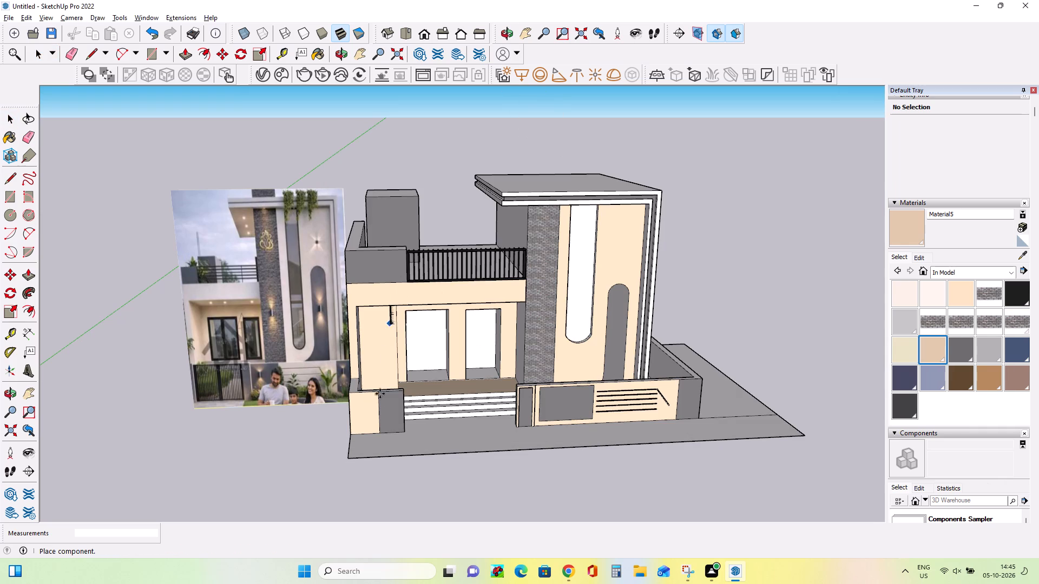
{"action": "left_click", "coordinate": [402, 433]}
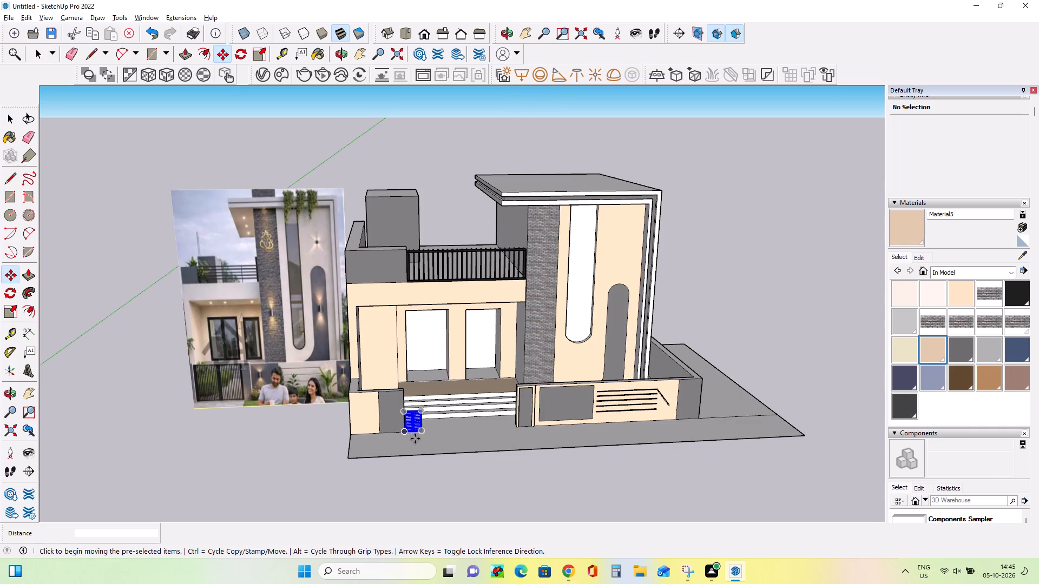
Stretch the gate's width by about 6.69 so it spans the entrance opening between the two boundary pillars.
{"action": "scroll", "coordinate": [415, 439], "scroll_direction": "up", "scroll_amount": 9}
{"action": "scroll", "coordinate": [466, 422], "scroll_direction": "up", "scroll_amount": 5}
{"action": "middle_click_drag", "start_coordinate": [465, 414], "coordinate": [306, 402]}
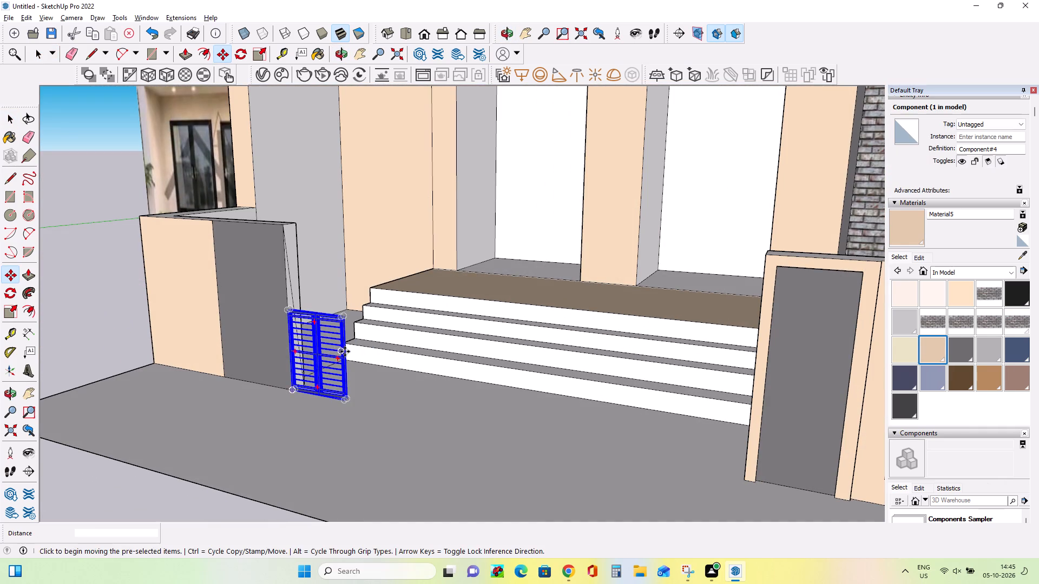
{"action": "left_click", "coordinate": [9, 313]}
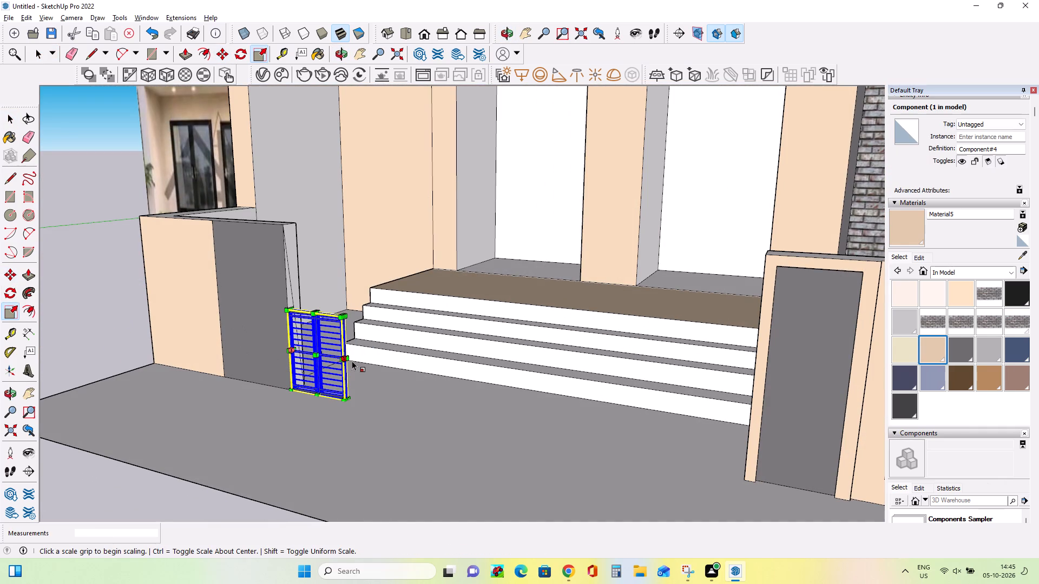
{"action": "left_click", "coordinate": [349, 359]}
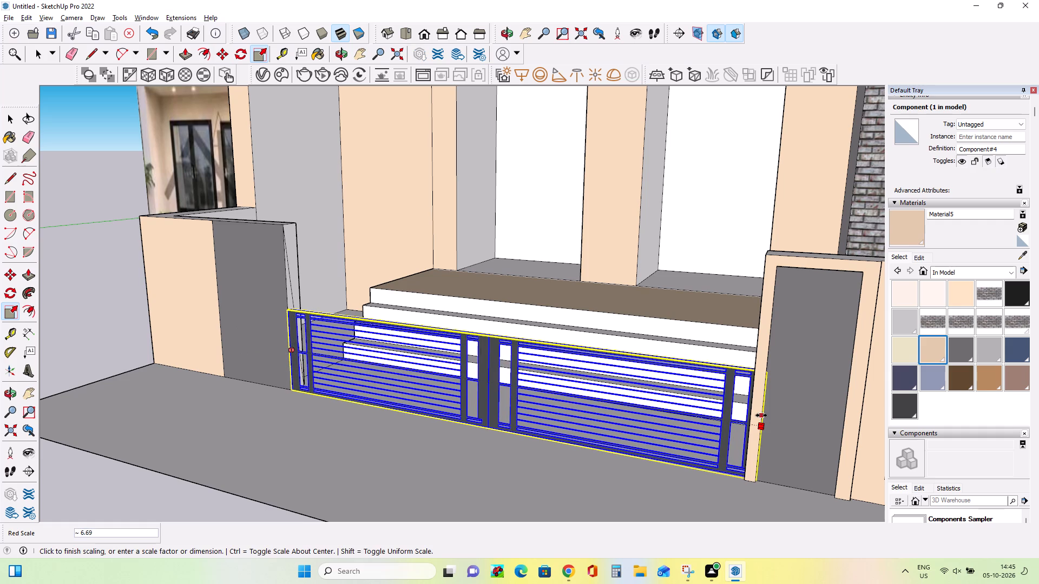
{"action": "left_click", "coordinate": [761, 415]}
Stretch the entrance gate's height upward by a factor of about 1.9 to reach the boundary wall top, and deselect it.
{"action": "middle_click_drag", "start_coordinate": [466, 351], "coordinate": [569, 488]}
{"action": "scroll", "coordinate": [535, 382], "scroll_direction": "up", "scroll_amount": 3}
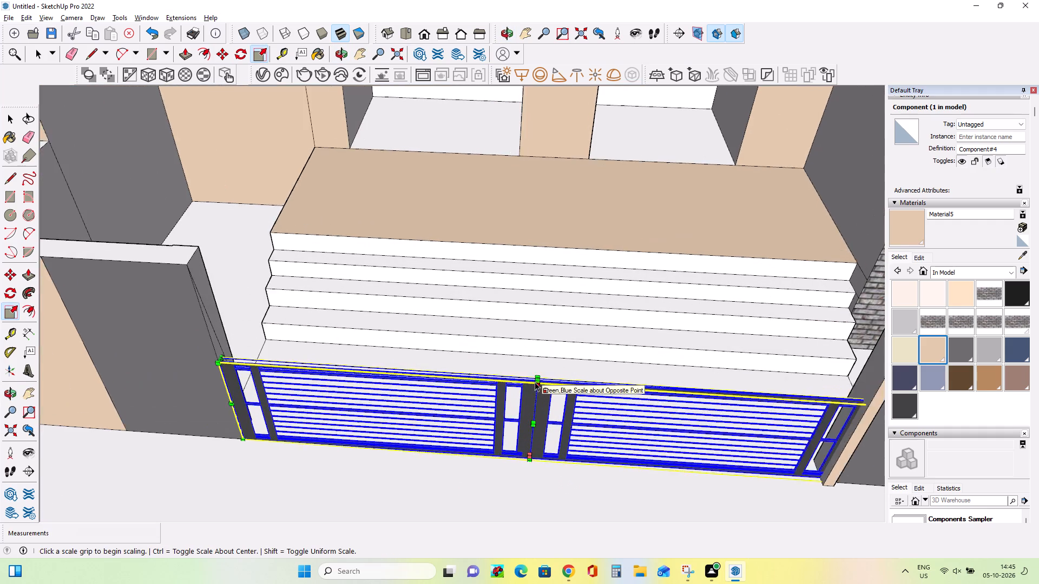
{"action": "scroll", "coordinate": [535, 382], "scroll_direction": "up", "scroll_amount": 5}
{"action": "left_click", "coordinate": [541, 378]}
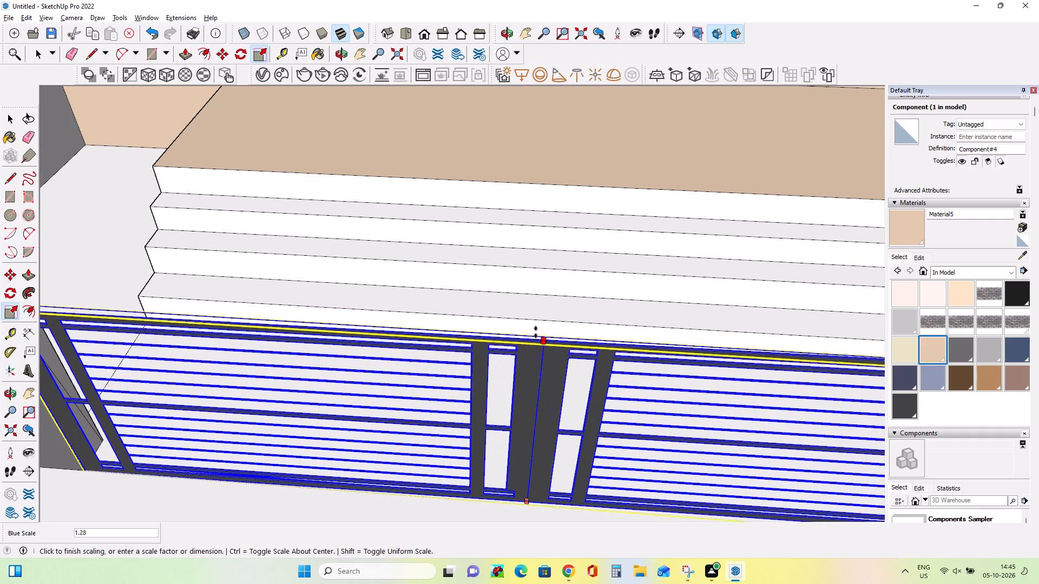
{"action": "scroll", "coordinate": [538, 307], "scroll_direction": "down", "scroll_amount": 8}
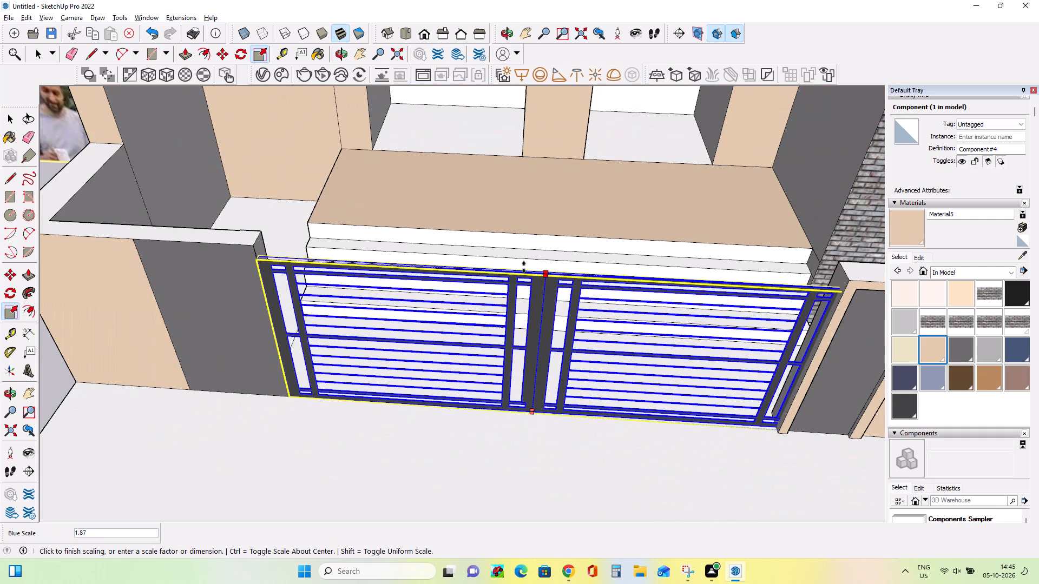
{"action": "left_click", "coordinate": [520, 257]}
{"action": "middle_click_drag", "start_coordinate": [563, 388], "coordinate": [568, 287]}
{"action": "scroll", "coordinate": [558, 280], "scroll_direction": "down", "scroll_amount": 3}
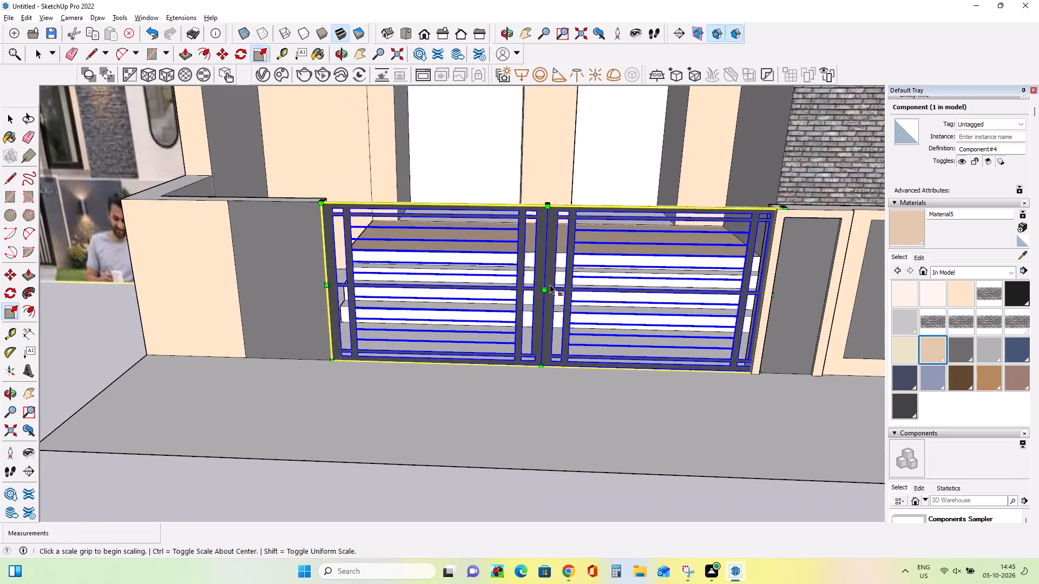
{"action": "scroll", "coordinate": [550, 284], "scroll_direction": "down", "scroll_amount": 12}
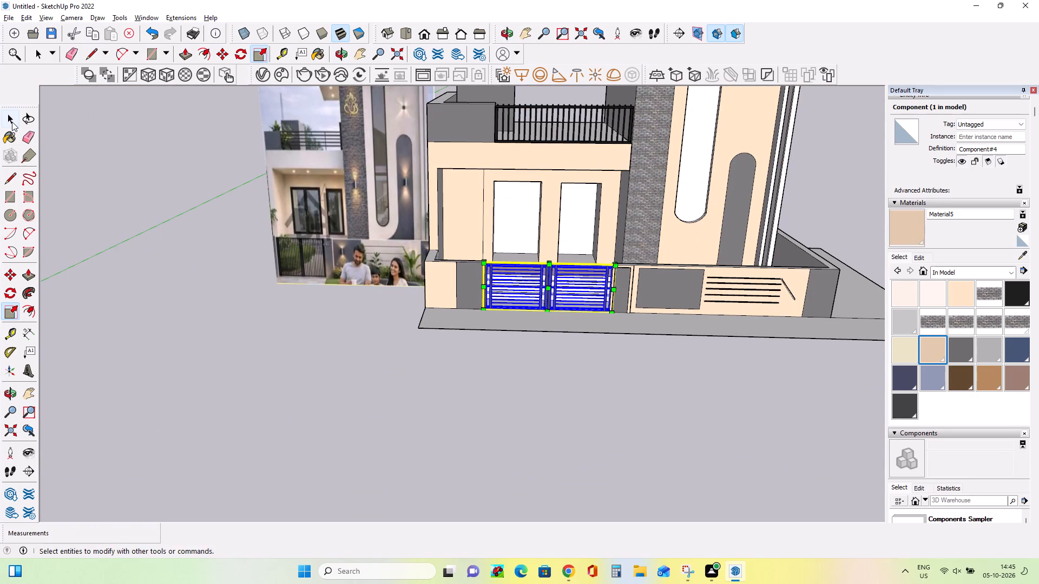
{"action": "left_click", "coordinate": [12, 122]}
{"action": "left_click", "coordinate": [235, 213]}
Examine the whole house front with the fitted grille and gate alongside the reference image.
{"action": "scroll", "coordinate": [450, 261], "scroll_direction": "down", "scroll_amount": 2}
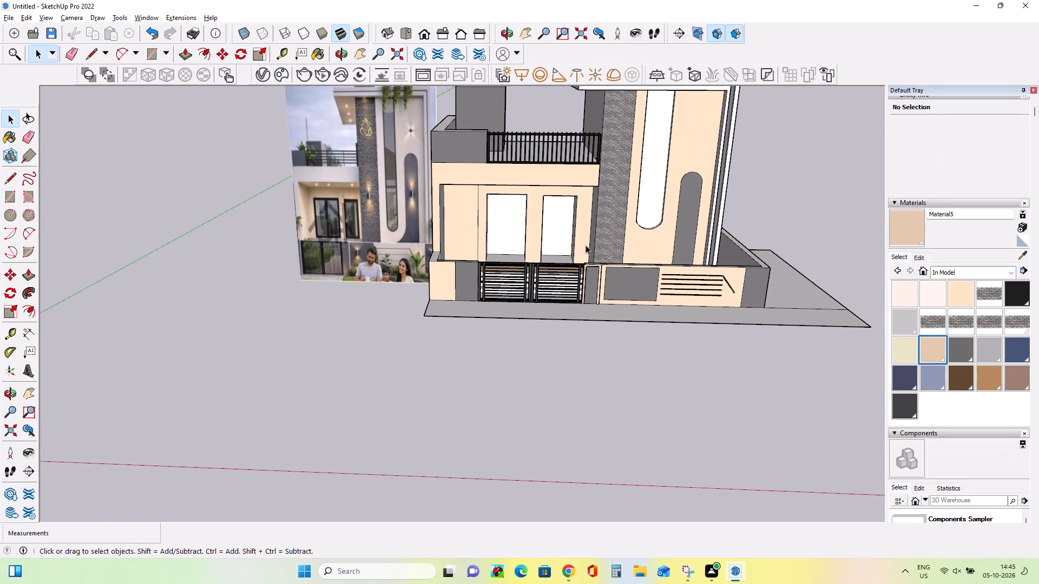
{"action": "left_click", "coordinate": [25, 396]}
{"action": "left_click_drag", "start_coordinate": [179, 297], "coordinate": [107, 400]}
{"action": "left_click", "coordinate": [97, 404]}
{"action": "left_click_drag", "start_coordinate": [87, 406], "coordinate": [78, 407]}
{"action": "left_click_drag", "start_coordinate": [71, 408], "coordinate": [60, 409]}
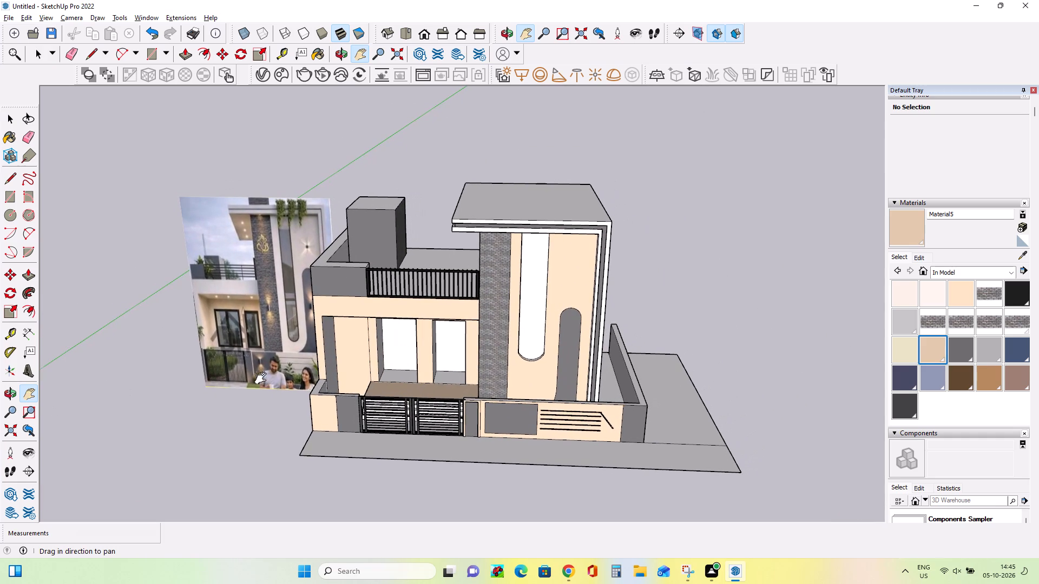
{"action": "middle_click", "coordinate": [264, 379]}
{"action": "left_click_drag", "start_coordinate": [251, 377], "coordinate": [218, 394]}
{"action": "middle_click_drag", "start_coordinate": [321, 439], "coordinate": [339, 413]}
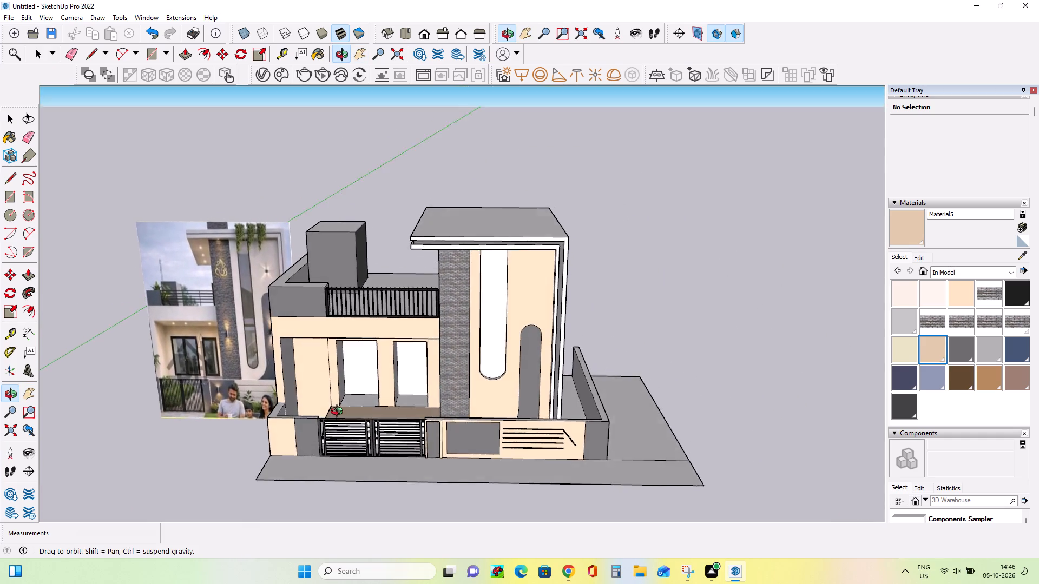
{"action": "middle_click_drag", "start_coordinate": [339, 413], "coordinate": [352, 394]}
{"action": "middle_click_drag", "start_coordinate": [359, 388], "coordinate": [372, 375]}
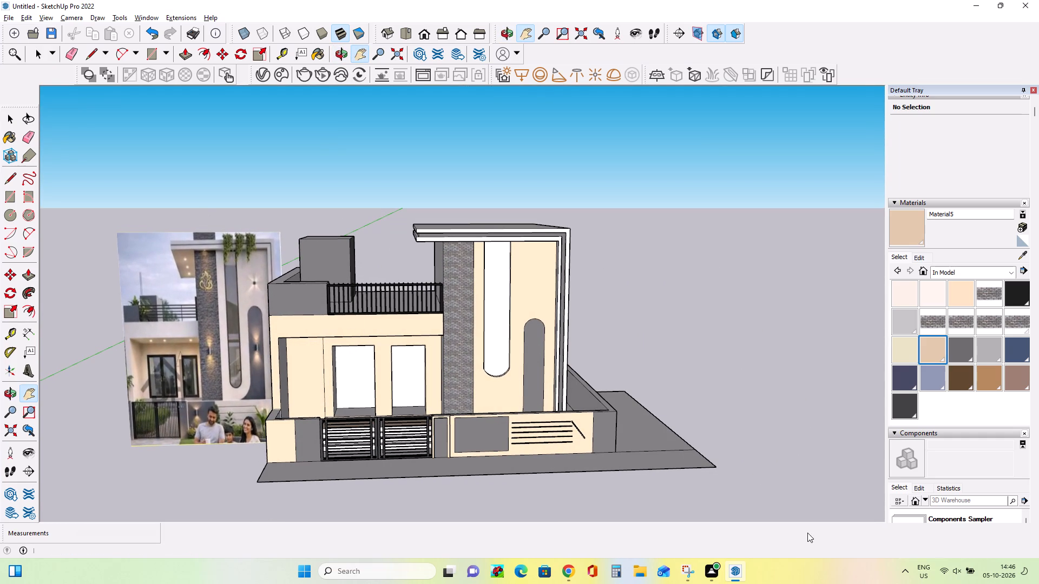
Switch to Chrome and search 3D Warehouse for "glass window".
{"action": "left_click", "coordinate": [569, 576]}
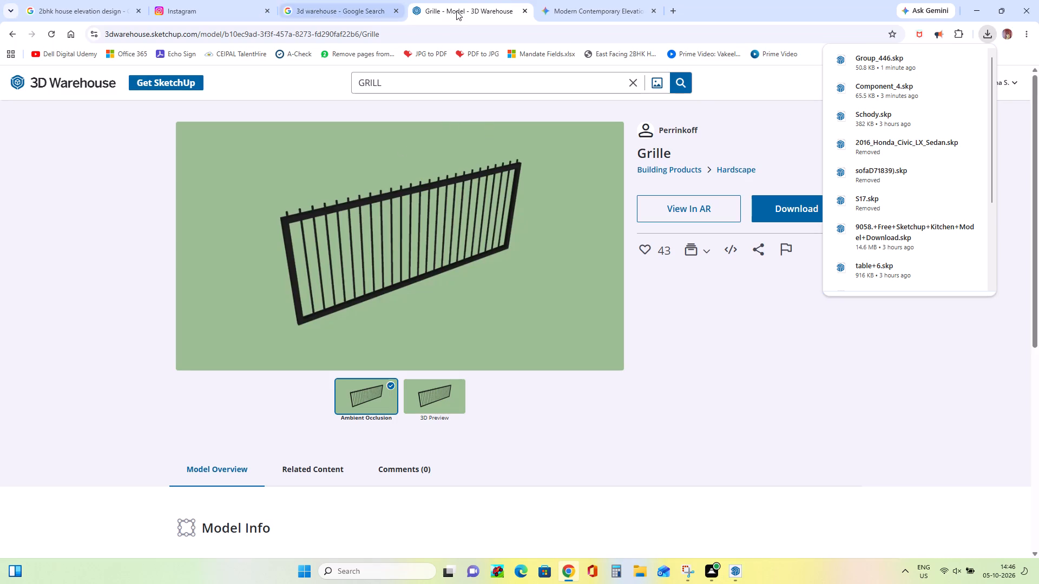
{"action": "left_click", "coordinate": [426, 89]}
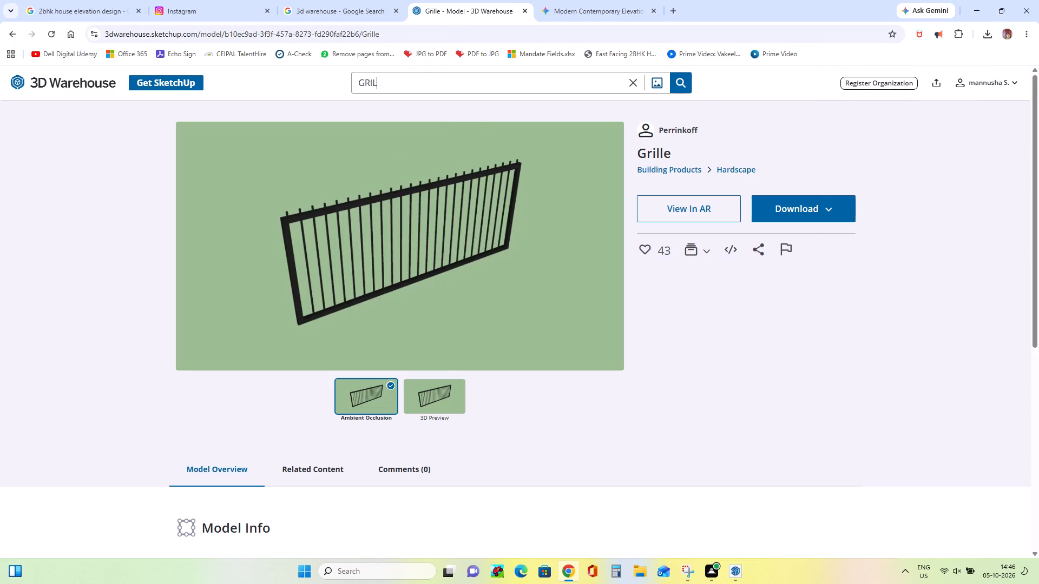
{"action": "type", "text": "glass"}
{"action": "key", "text": "space"}
{"action": "type", "text": "window"}
{"action": "key", "text": "Return"}
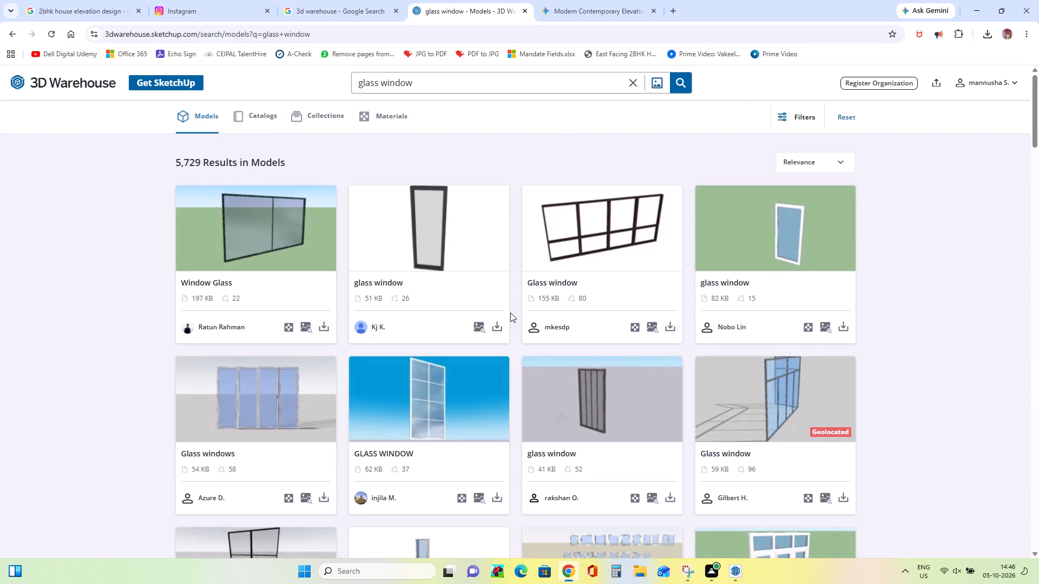
Browse the glass window models and download the 51 KB tall, dark-framed single-pane one as a SketchUp file.
{"action": "scroll", "coordinate": [497, 310], "scroll_direction": "down", "scroll_amount": 9}
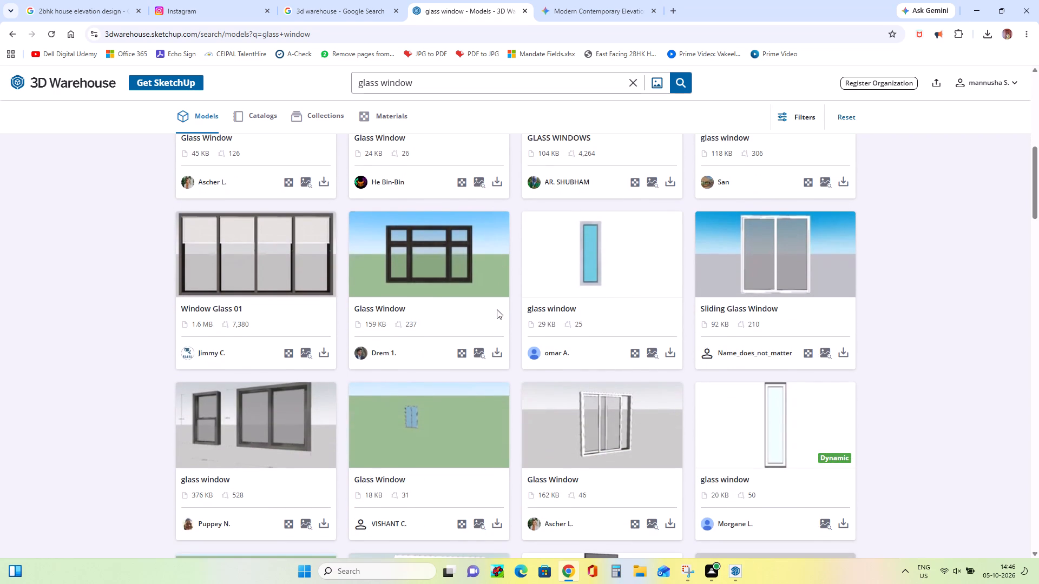
{"action": "scroll", "coordinate": [446, 296], "scroll_direction": "up", "scroll_amount": 7}
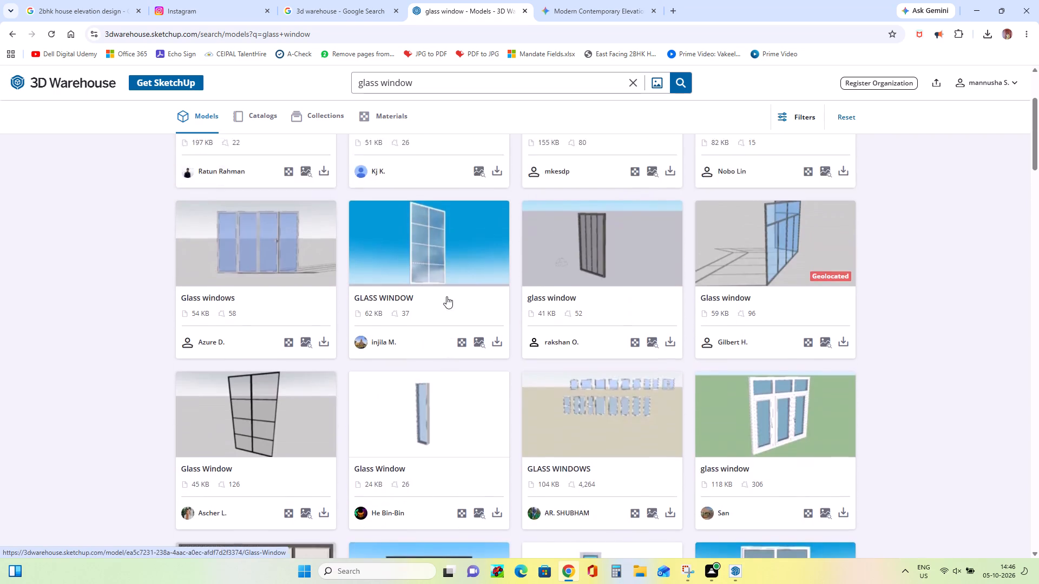
{"action": "scroll", "coordinate": [446, 296], "scroll_direction": "up", "scroll_amount": 2}
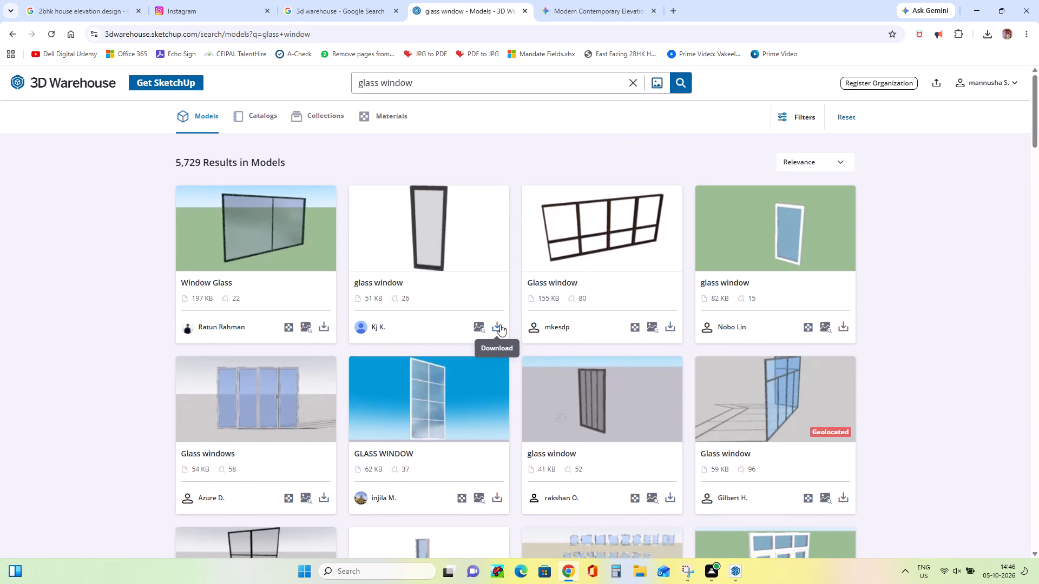
{"action": "left_click", "coordinate": [500, 324]}
{"action": "left_click", "coordinate": [507, 357]}
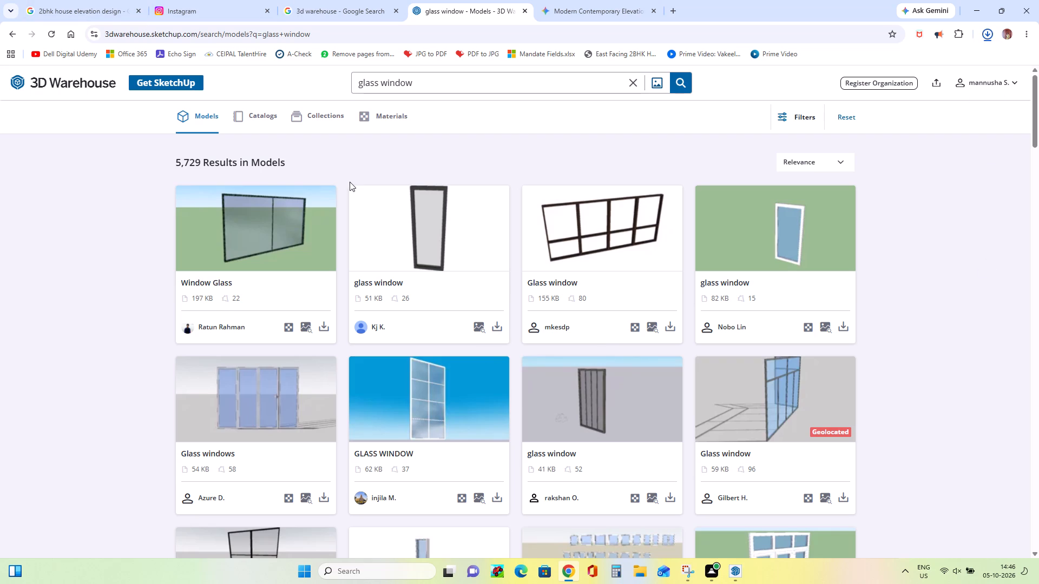
Find the dark-framed arched "Window glass" model further down the results and try to download it as a SketchUp file.
{"action": "scroll", "coordinate": [350, 182], "scroll_direction": "down", "scroll_amount": 11}
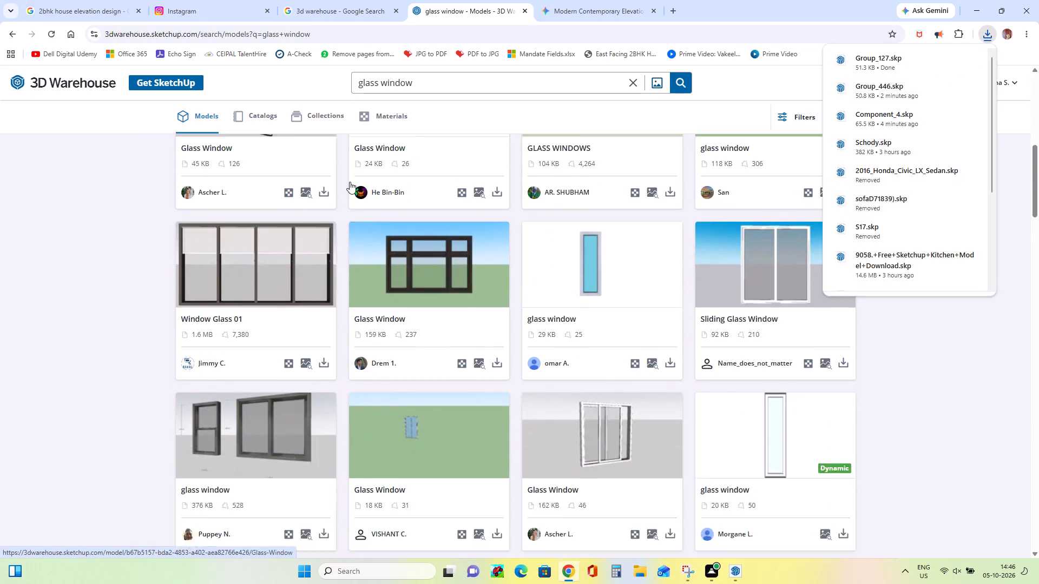
{"action": "scroll", "coordinate": [350, 182], "scroll_direction": "down", "scroll_amount": 11}
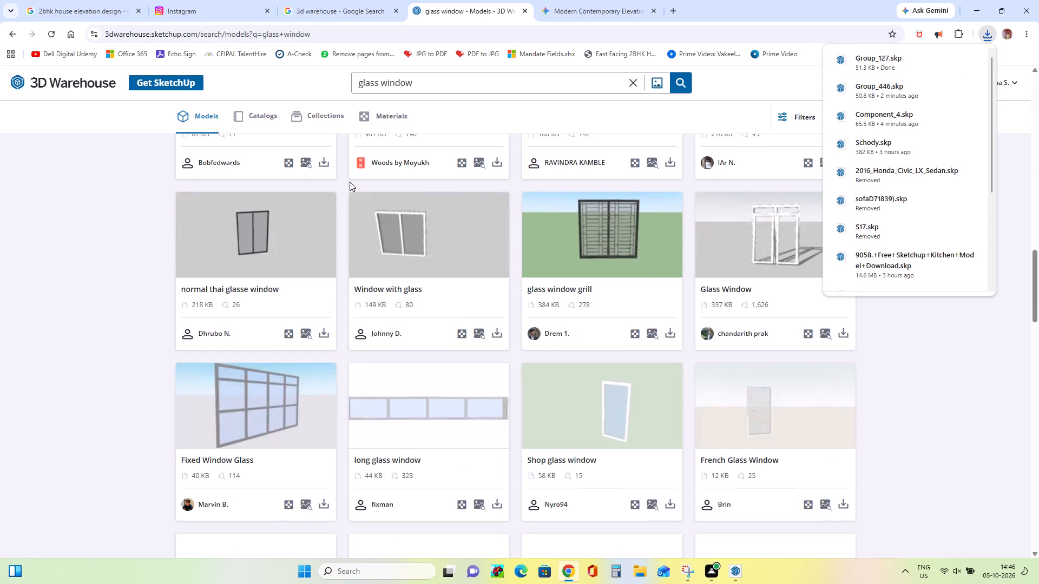
{"action": "scroll", "coordinate": [350, 182], "scroll_direction": "down", "scroll_amount": 4}
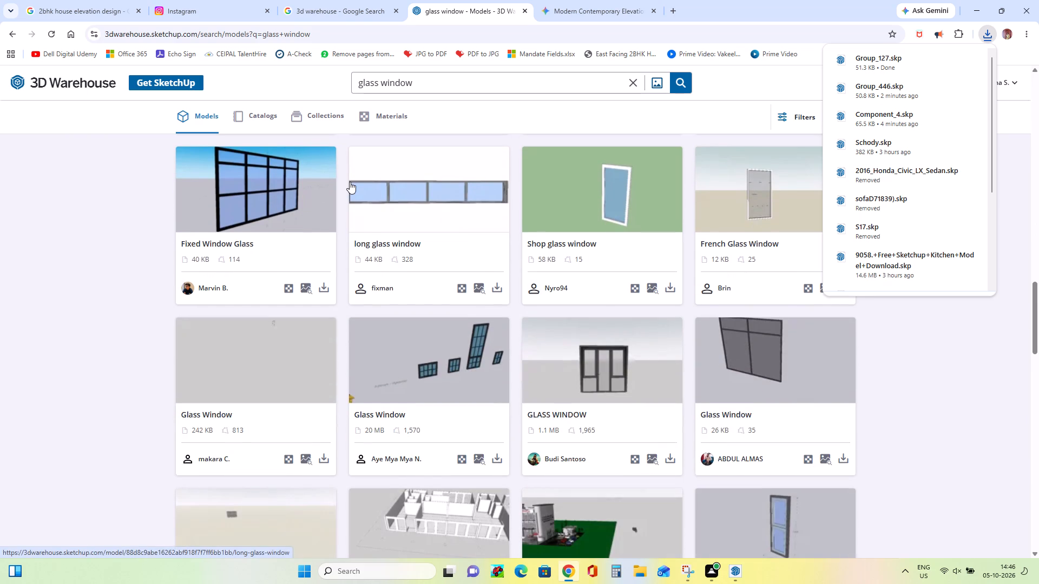
{"action": "scroll", "coordinate": [350, 182], "scroll_direction": "down", "scroll_amount": 12}
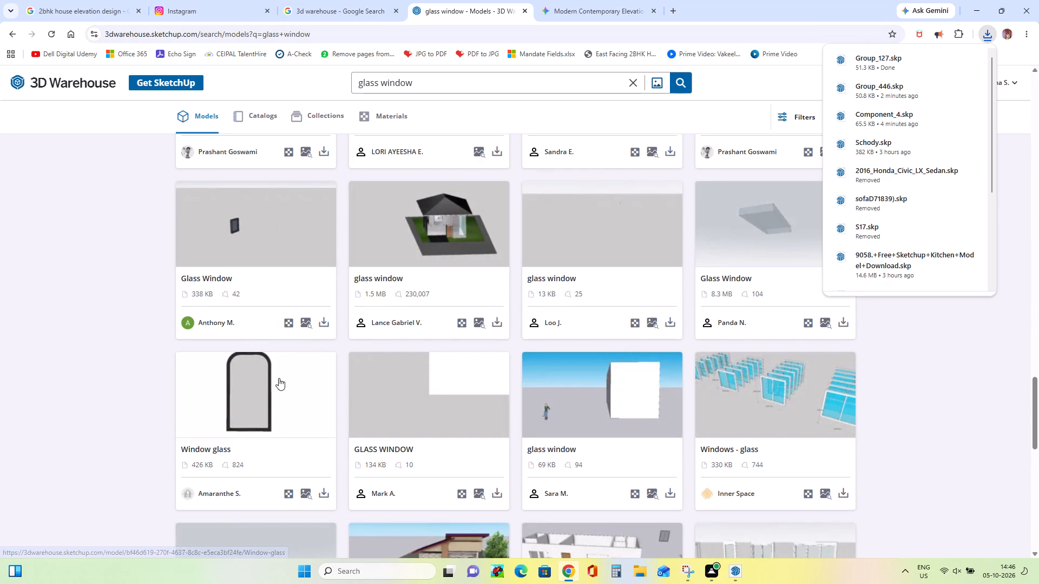
{"action": "left_click", "coordinate": [279, 378]}
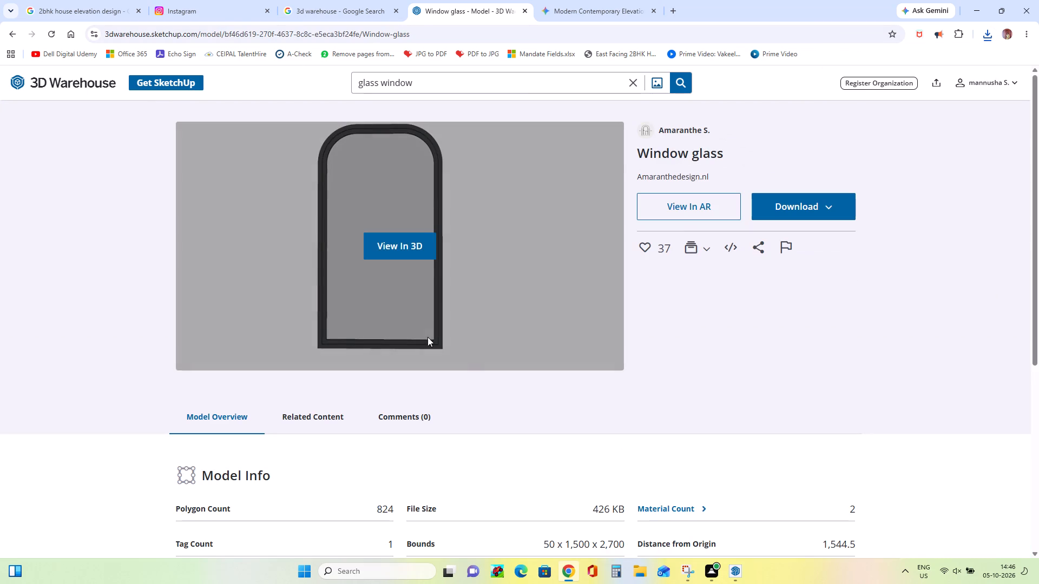
{"action": "left_click", "coordinate": [824, 213]}
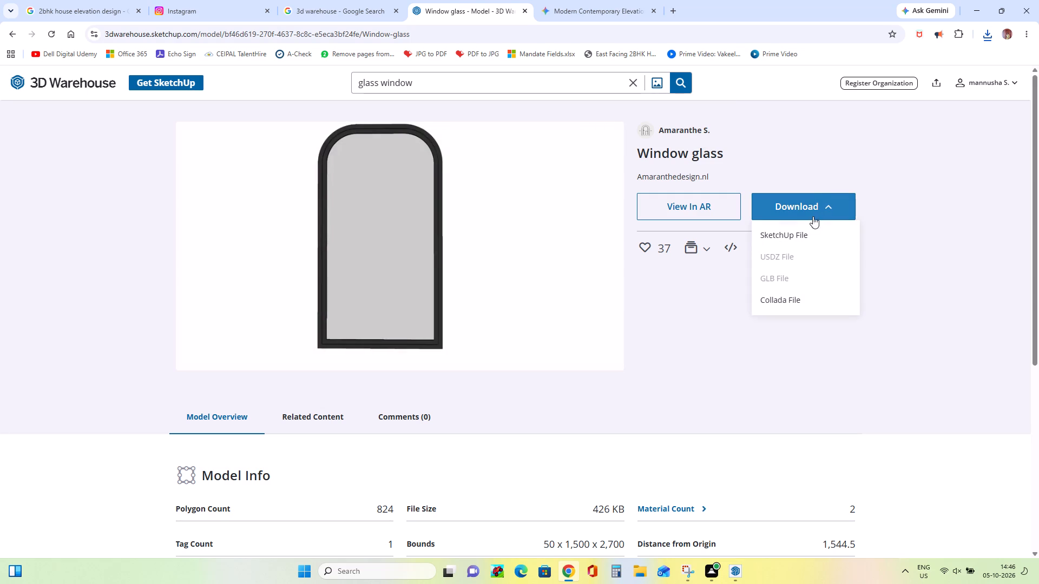
{"action": "left_click", "coordinate": [814, 238]}
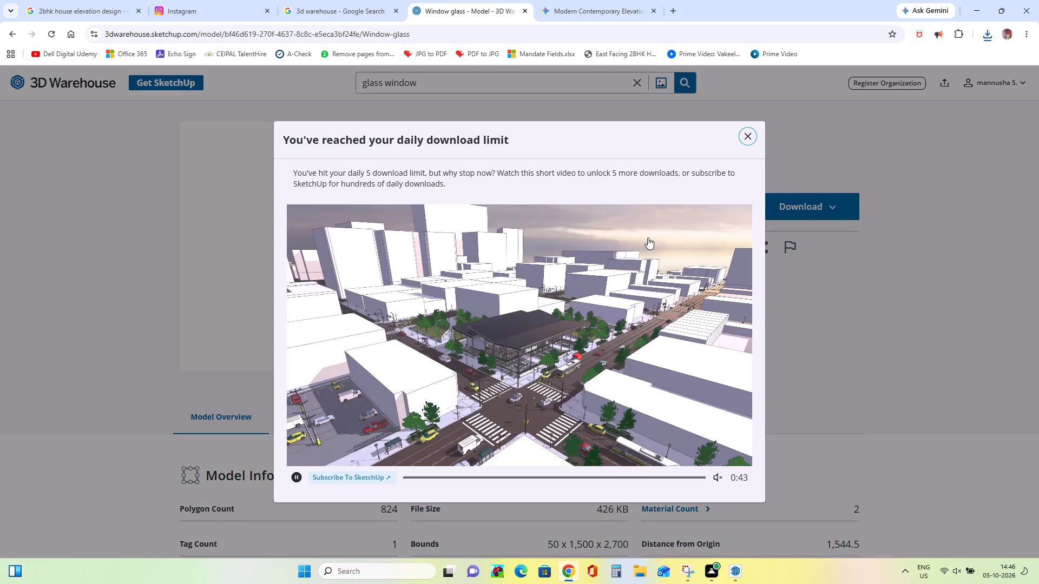
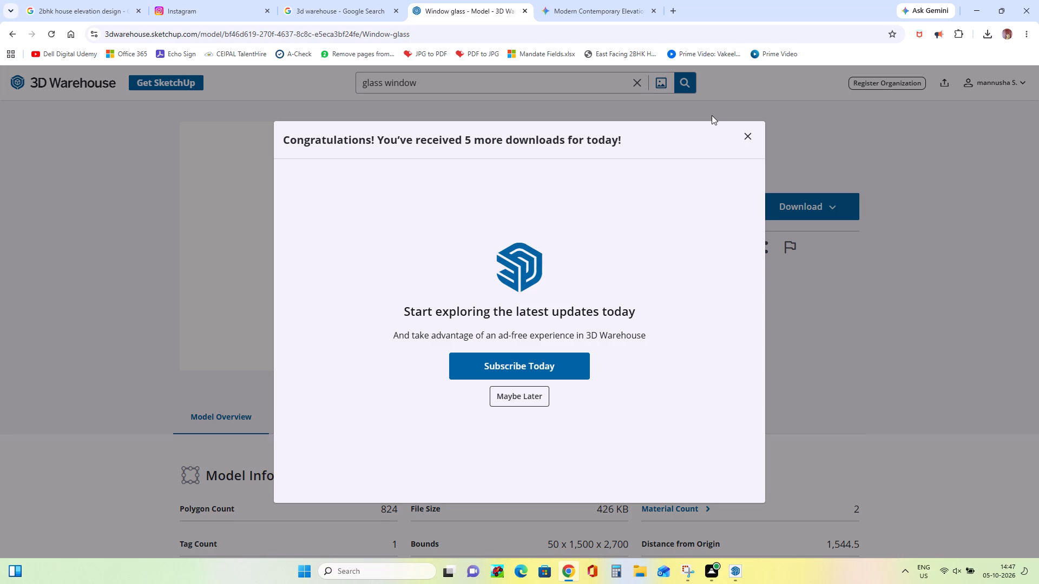
Dismiss the subscription offer and download the arched "Window glass" model as a SketchUp file.
{"action": "left_click", "coordinate": [748, 144]}
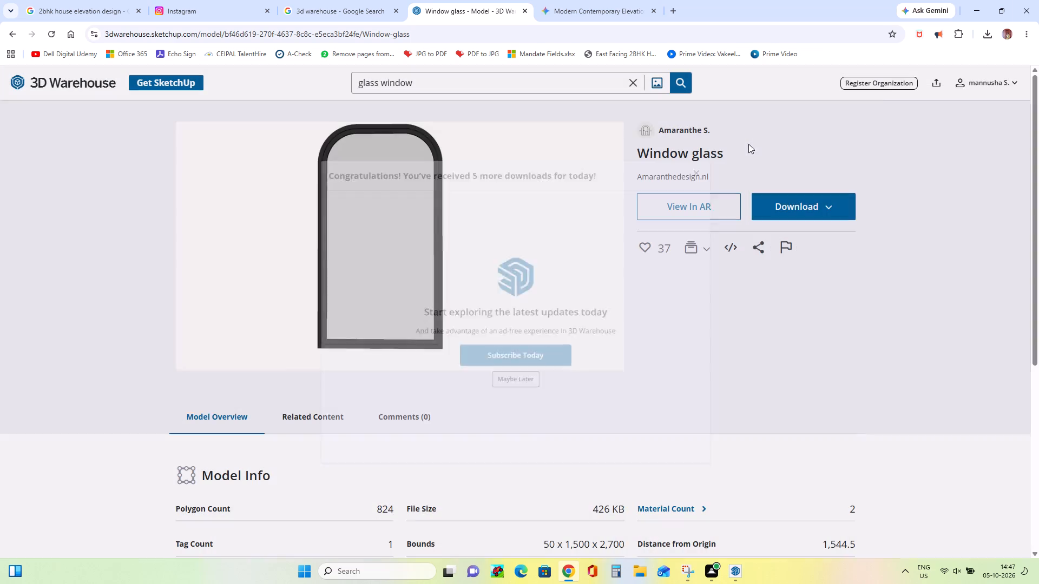
{"action": "left_click", "coordinate": [798, 210]}
{"action": "left_click", "coordinate": [792, 237]}
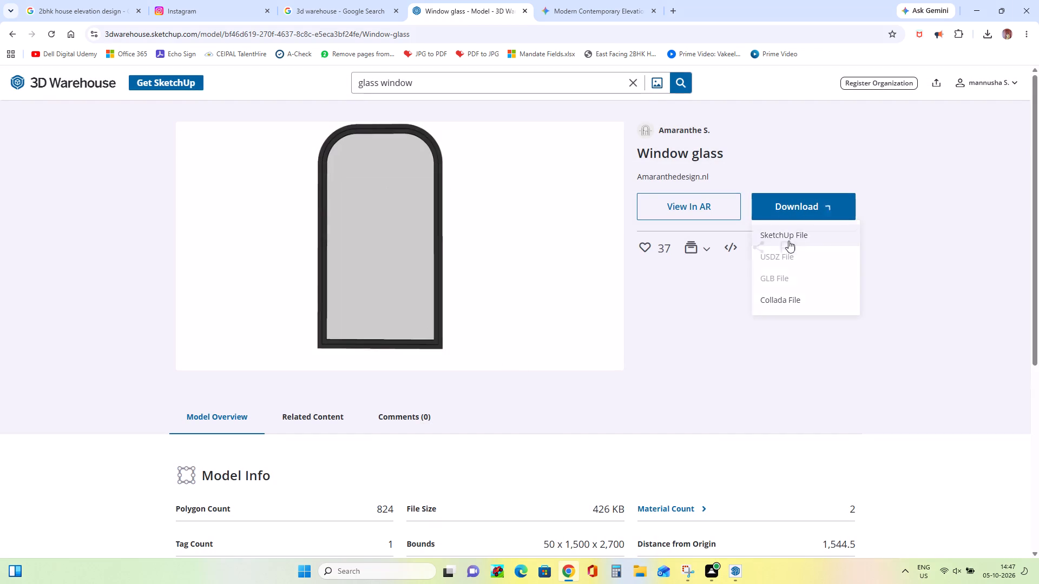
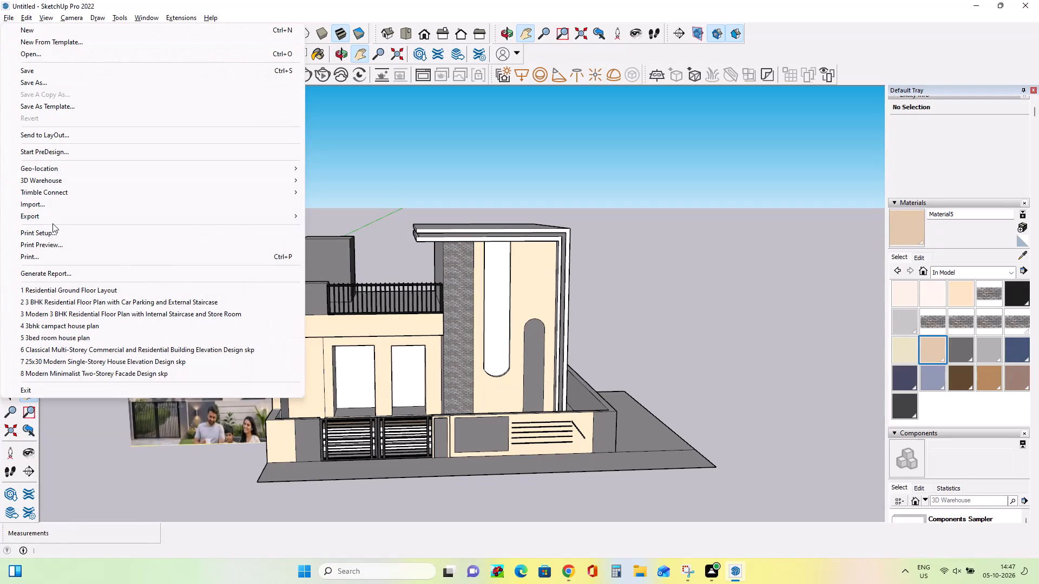
Import the downloaded Window+Glass file and place the window in the empty space beside the house.
{"action": "left_click", "coordinate": [54, 205]}
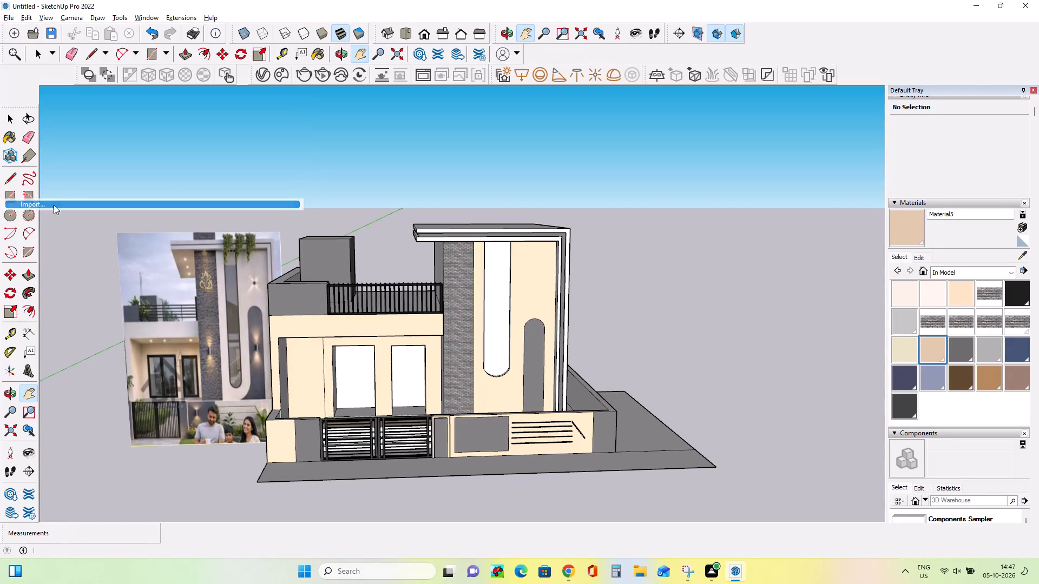
{"action": "left_click", "coordinate": [478, 248]}
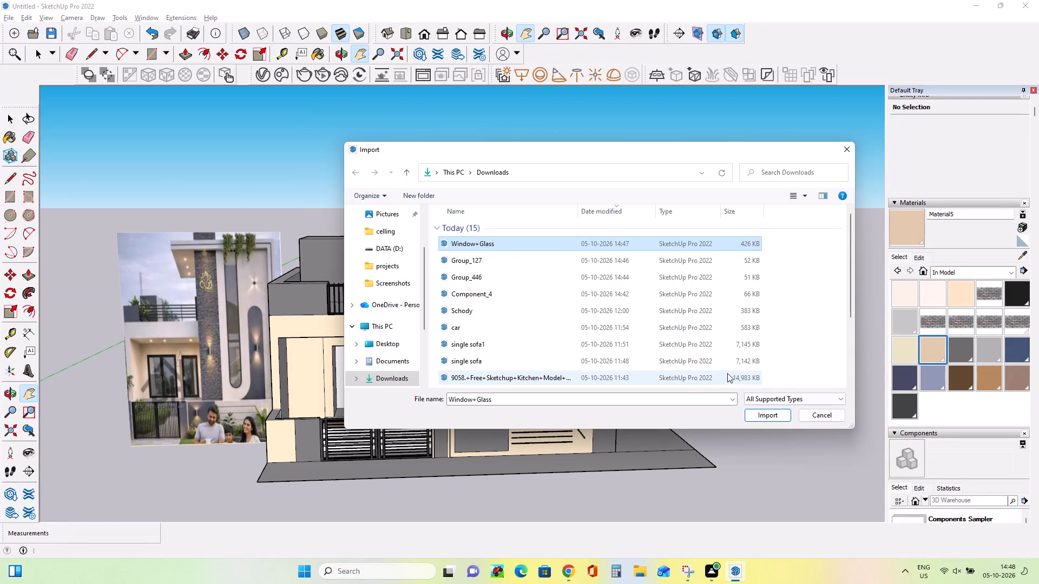
{"action": "left_click", "coordinate": [755, 417]}
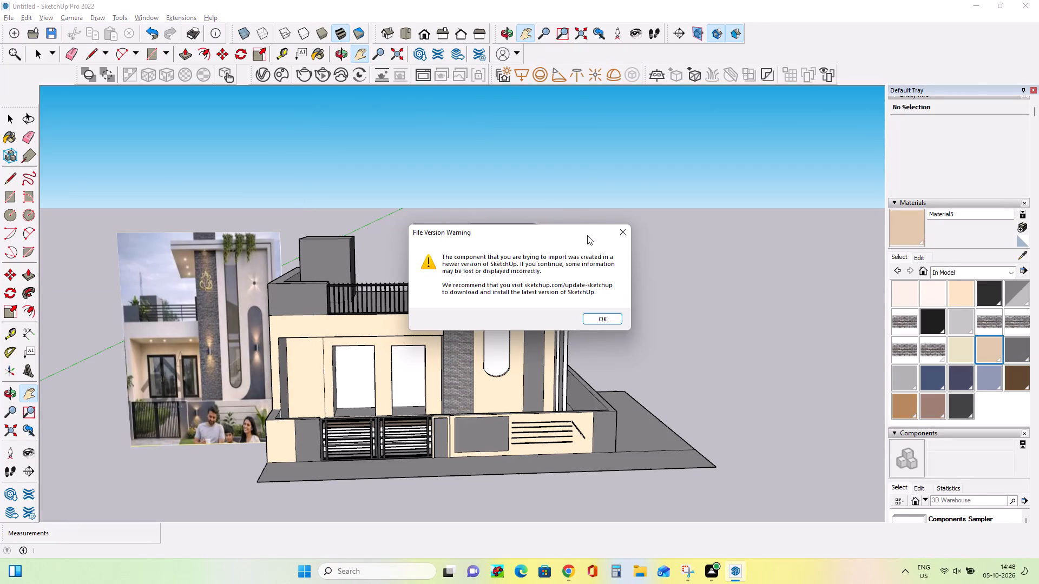
{"action": "left_click", "coordinate": [612, 316]}
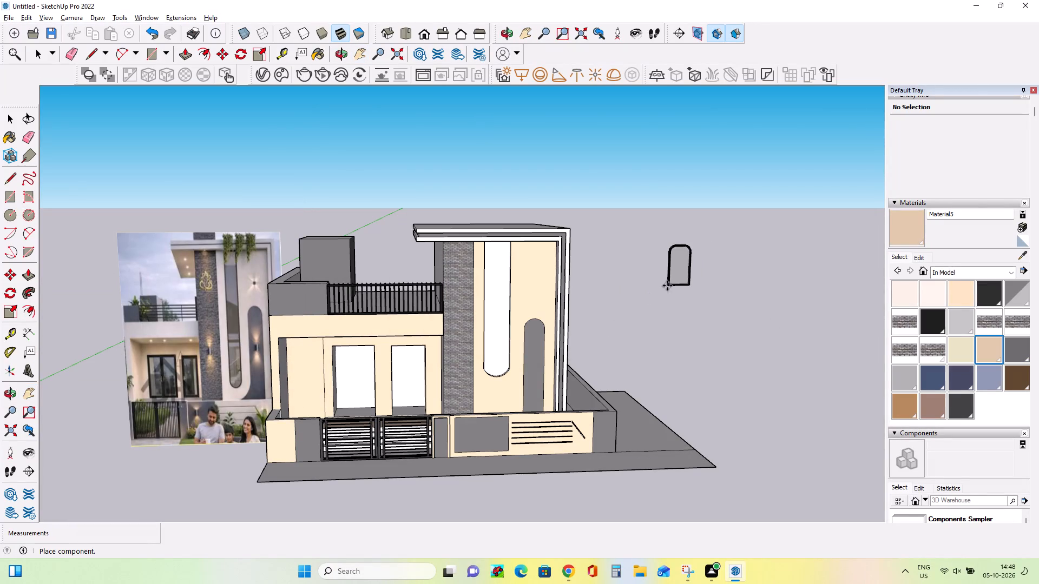
{"action": "left_click", "coordinate": [667, 286]}
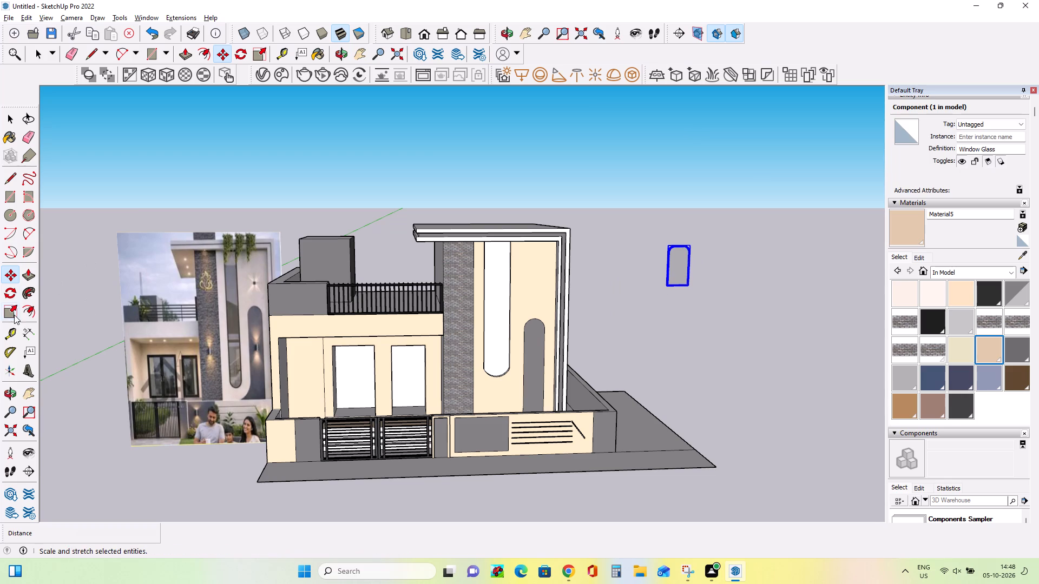
Rotate the window glass upside down so that its rounded end faces downward.
{"action": "left_click", "coordinate": [14, 295]}
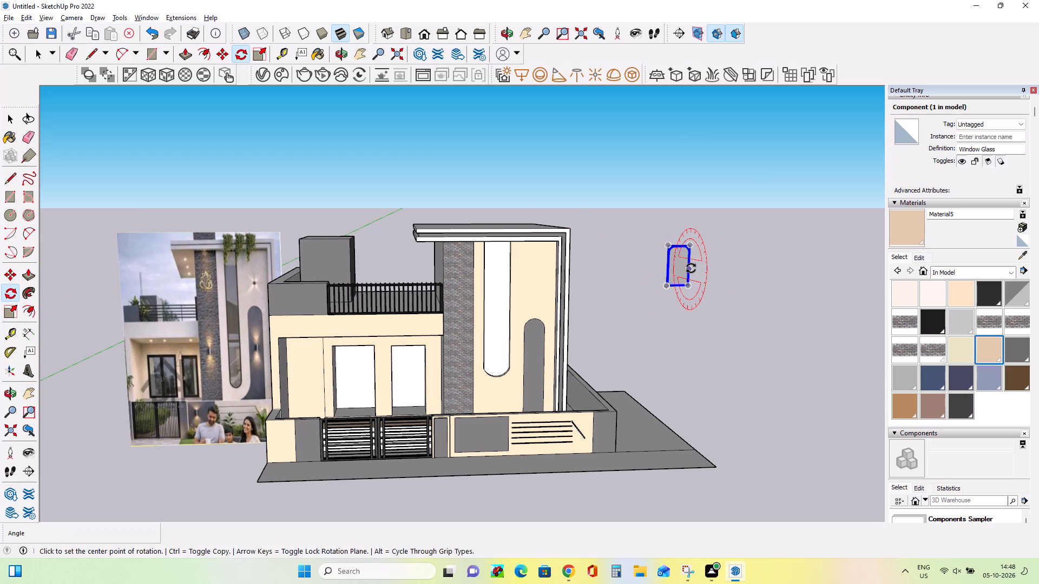
{"action": "left_click", "coordinate": [691, 268]}
{"action": "left_click", "coordinate": [652, 302]}
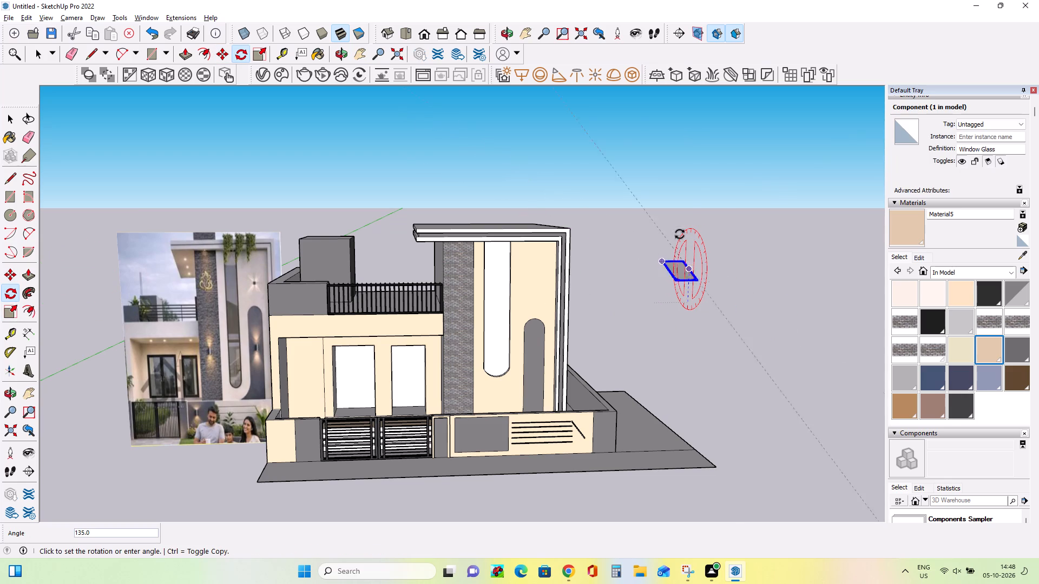
{"action": "left_click", "coordinate": [685, 229]}
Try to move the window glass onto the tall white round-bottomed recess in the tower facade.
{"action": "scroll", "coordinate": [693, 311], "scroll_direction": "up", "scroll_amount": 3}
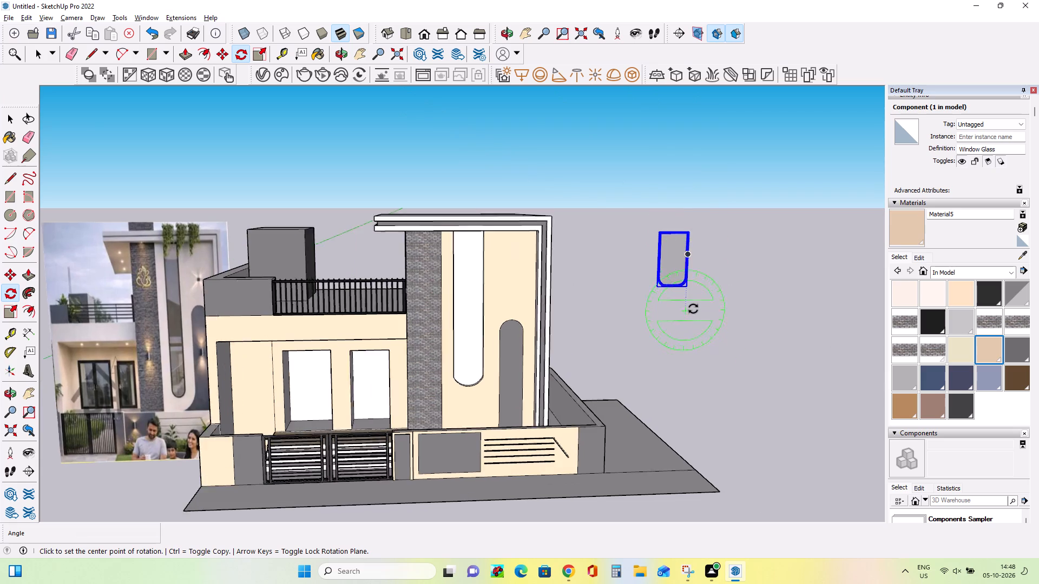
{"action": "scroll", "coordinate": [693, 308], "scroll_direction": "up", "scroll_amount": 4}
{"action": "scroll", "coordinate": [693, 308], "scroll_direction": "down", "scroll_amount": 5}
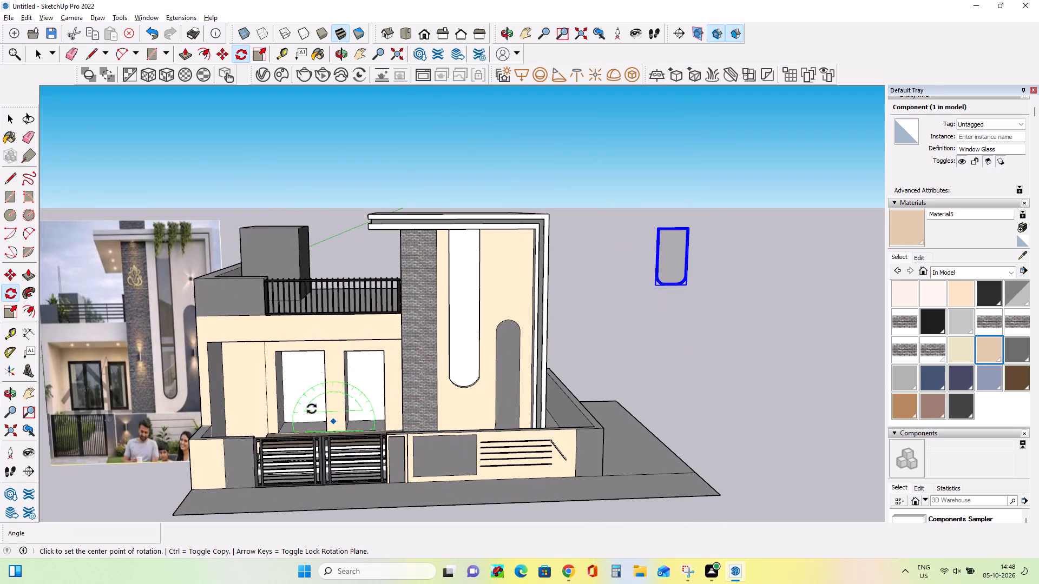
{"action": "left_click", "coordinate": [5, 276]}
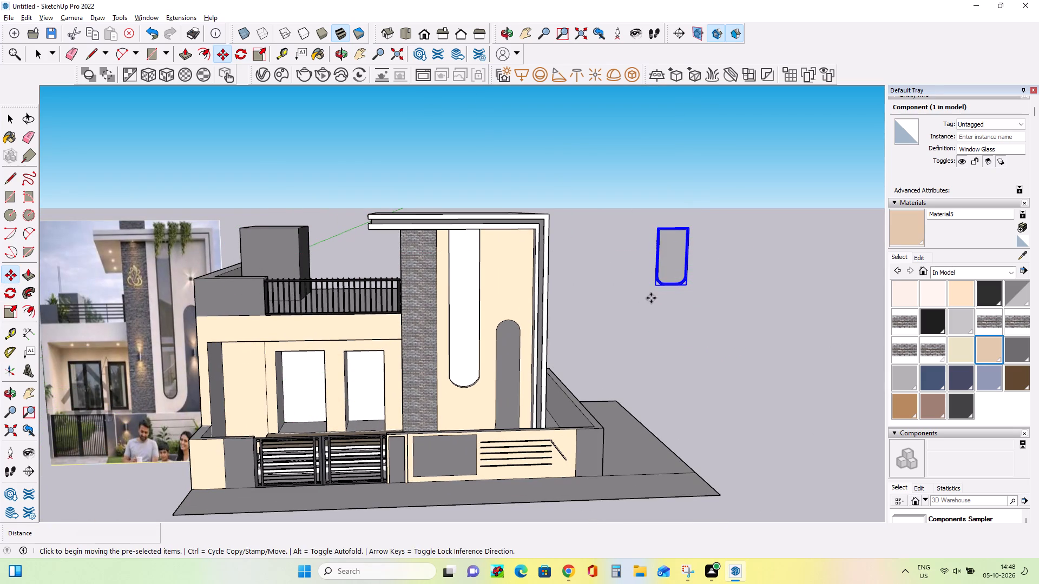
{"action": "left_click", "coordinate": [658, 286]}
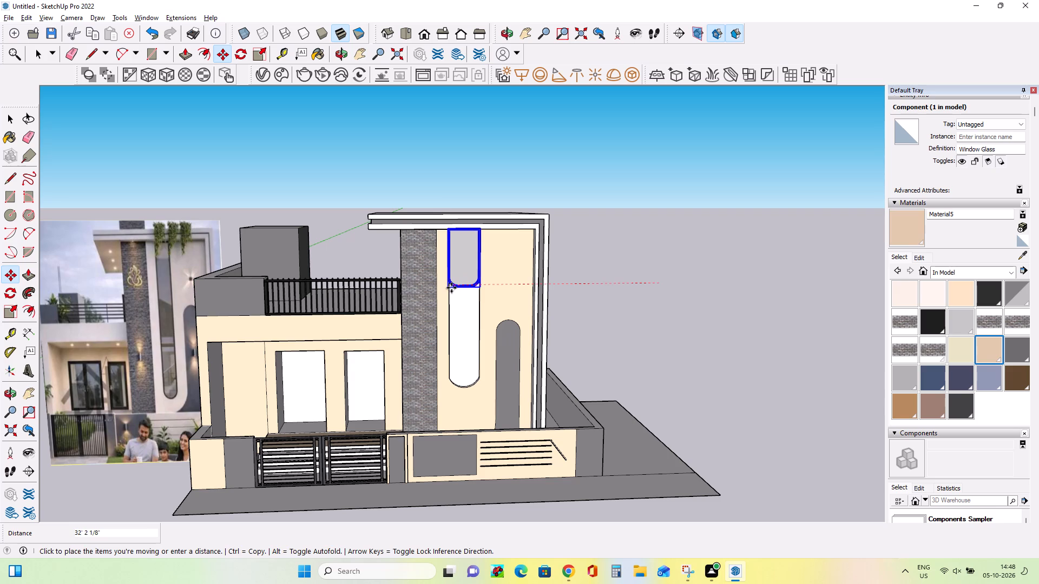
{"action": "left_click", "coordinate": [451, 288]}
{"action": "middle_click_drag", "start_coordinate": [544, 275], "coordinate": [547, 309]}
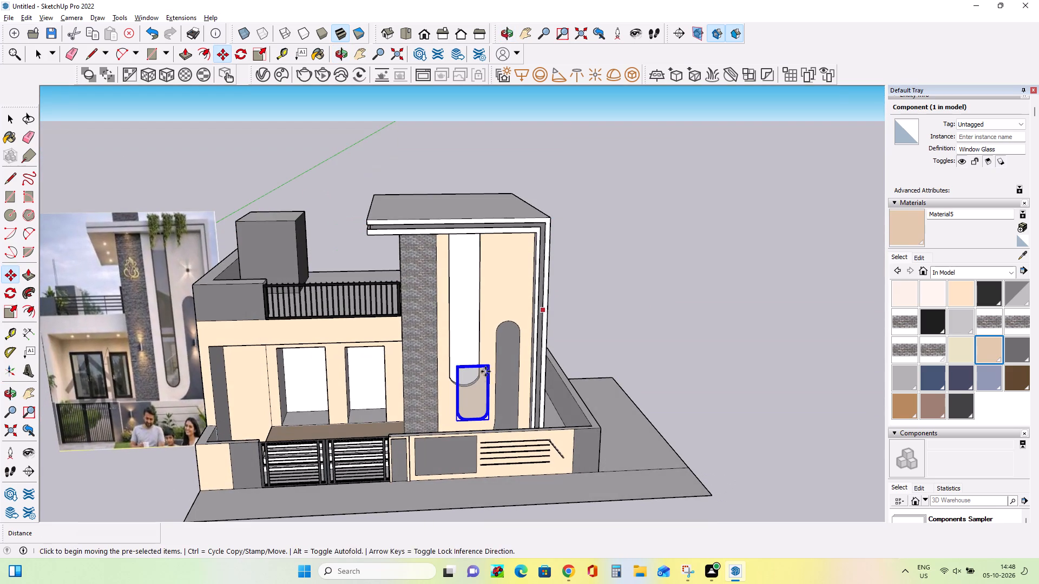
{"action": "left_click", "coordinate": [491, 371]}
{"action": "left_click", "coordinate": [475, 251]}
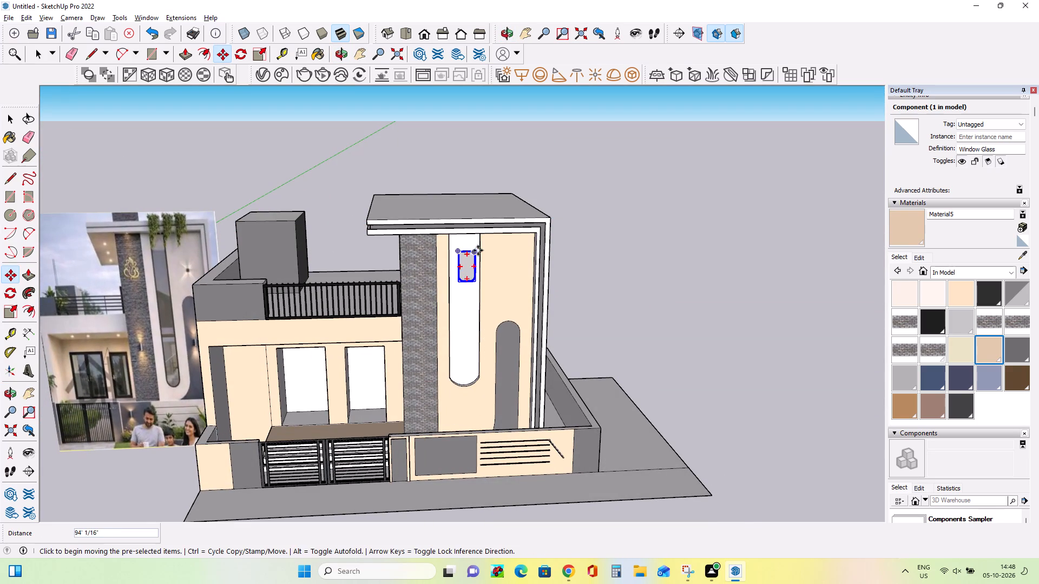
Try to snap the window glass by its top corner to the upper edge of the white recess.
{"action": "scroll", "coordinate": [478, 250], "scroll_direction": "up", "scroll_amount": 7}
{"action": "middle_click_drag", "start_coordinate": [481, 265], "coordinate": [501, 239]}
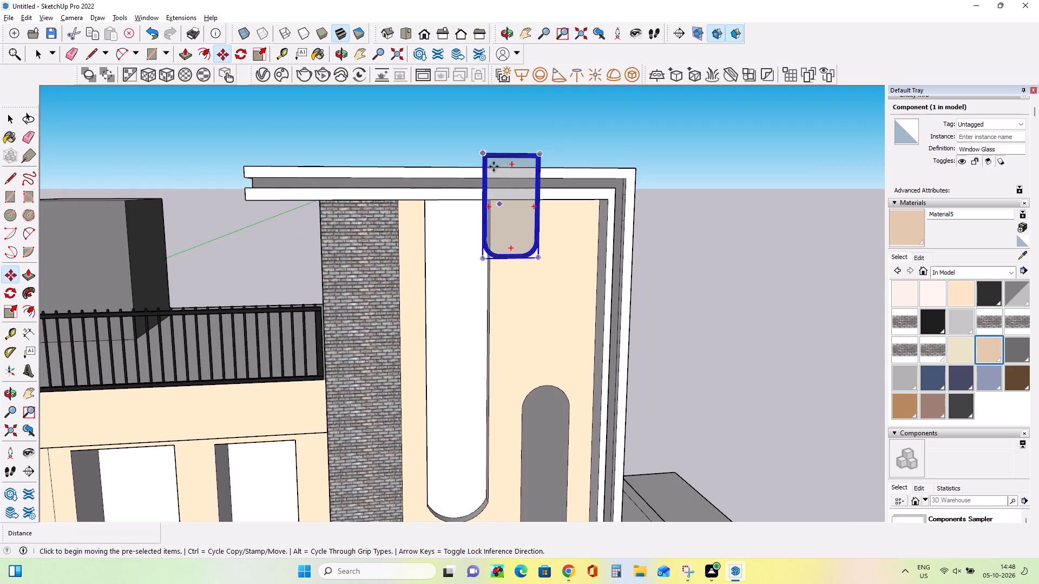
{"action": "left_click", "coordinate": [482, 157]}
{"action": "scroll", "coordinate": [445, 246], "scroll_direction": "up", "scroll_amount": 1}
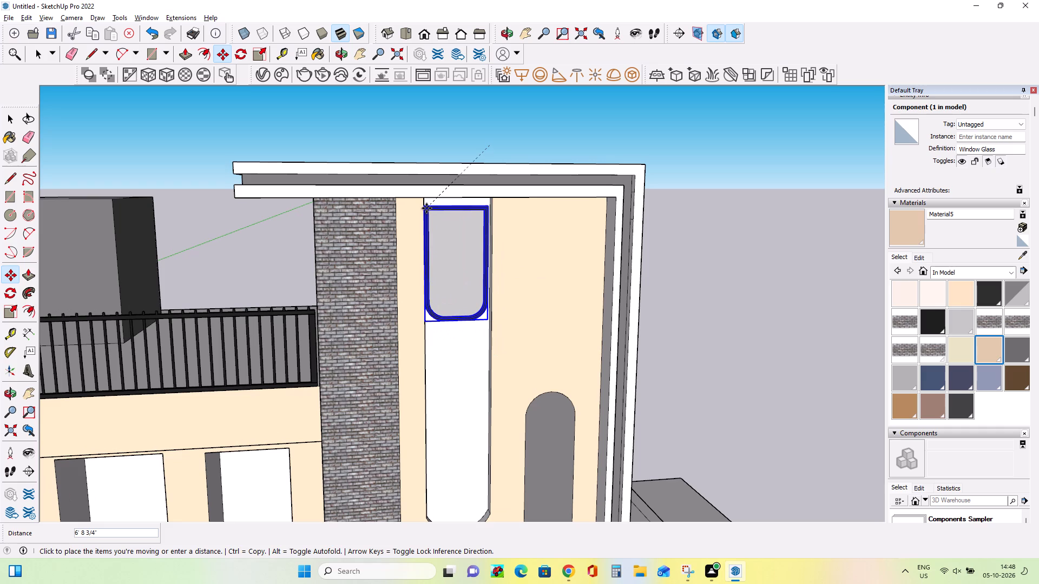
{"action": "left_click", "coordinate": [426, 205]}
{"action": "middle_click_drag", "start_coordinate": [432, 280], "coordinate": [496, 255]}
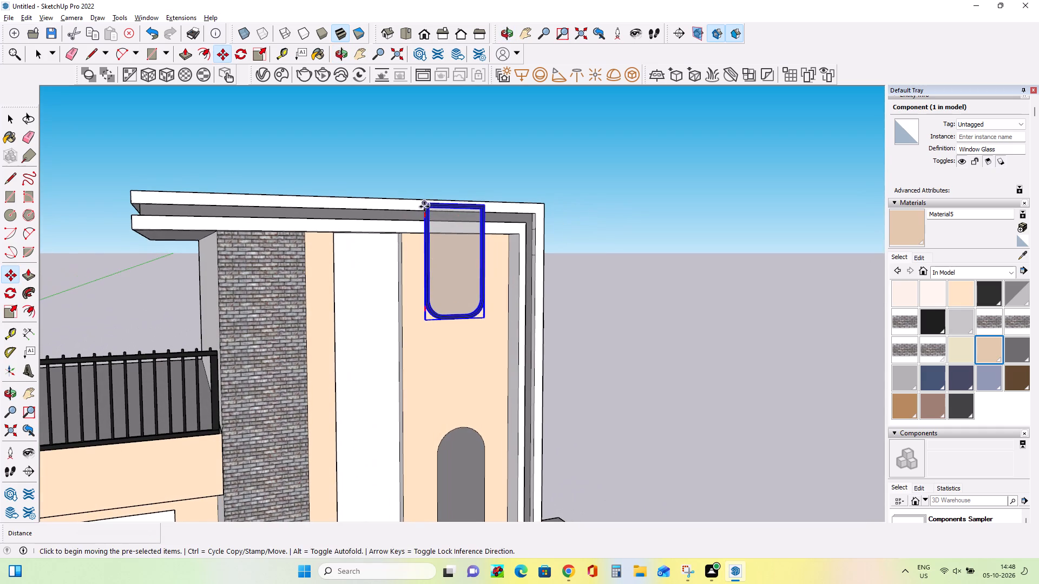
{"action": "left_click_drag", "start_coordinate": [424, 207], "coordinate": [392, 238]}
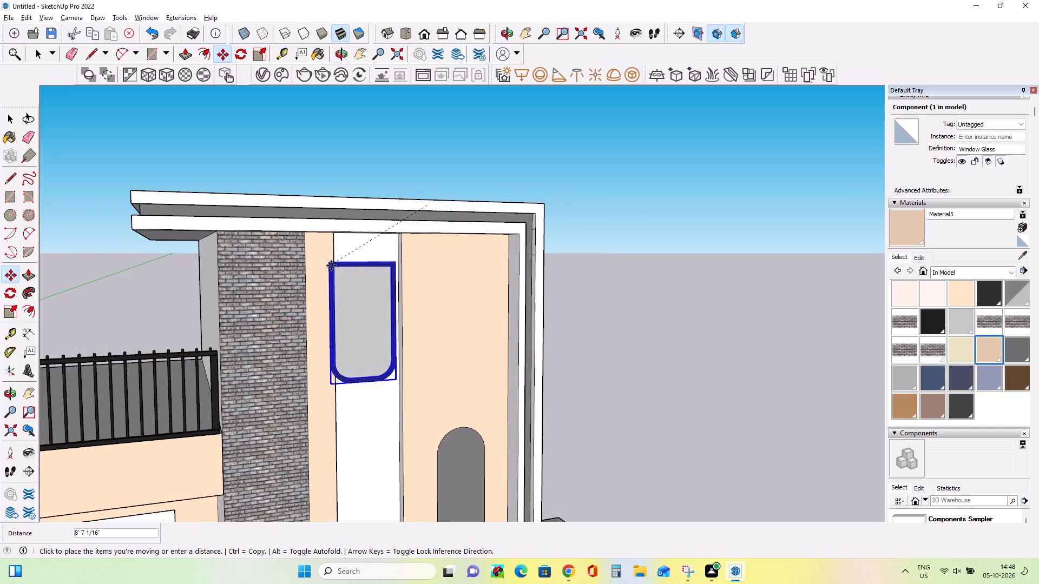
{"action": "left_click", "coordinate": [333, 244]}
Move the window glass by its top corner onto the white back face of the tall recess.
{"action": "middle_click_drag", "start_coordinate": [356, 316], "coordinate": [519, 280]}
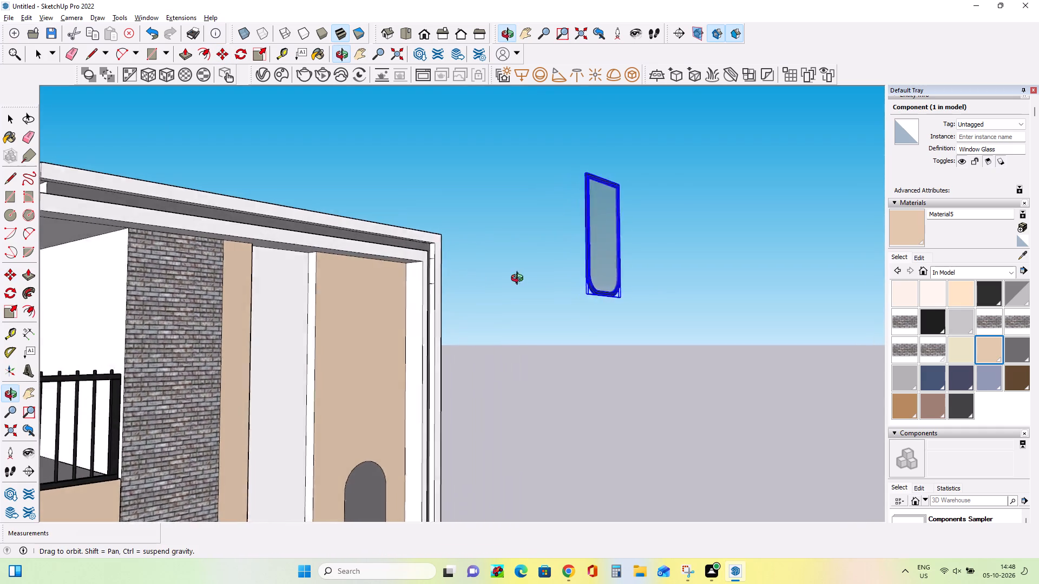
{"action": "middle_click_drag", "start_coordinate": [519, 280], "coordinate": [548, 281]}
{"action": "left_click", "coordinate": [681, 185]}
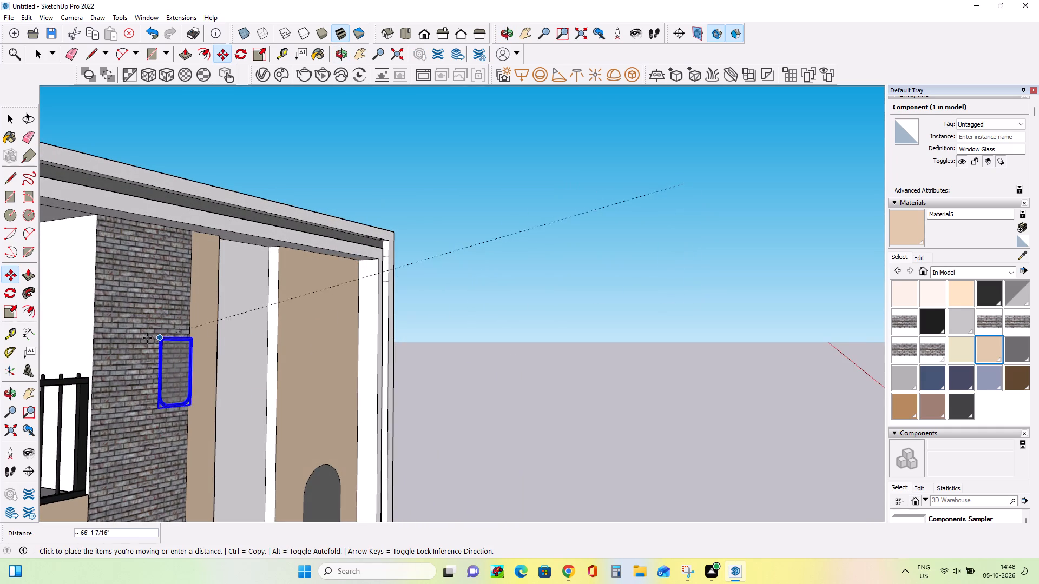
{"action": "middle_click_drag", "start_coordinate": [322, 289], "coordinate": [241, 303]}
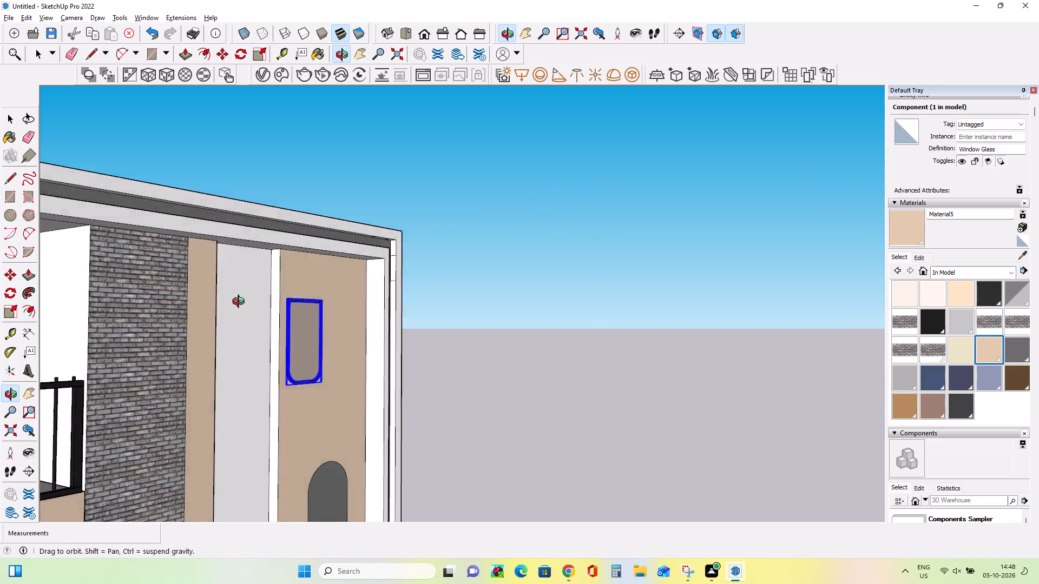
{"action": "middle_click_drag", "start_coordinate": [241, 303], "coordinate": [282, 318]}
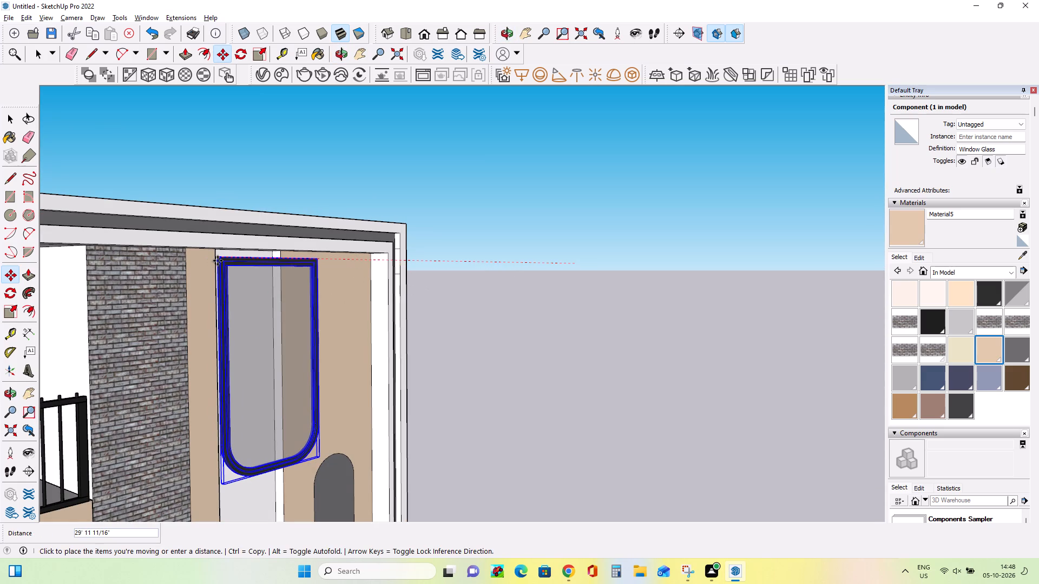
{"action": "left_click", "coordinate": [218, 261]}
{"action": "middle_click_drag", "start_coordinate": [221, 309], "coordinate": [283, 291]}
{"action": "scroll", "coordinate": [284, 295], "scroll_direction": "down", "scroll_amount": 1}
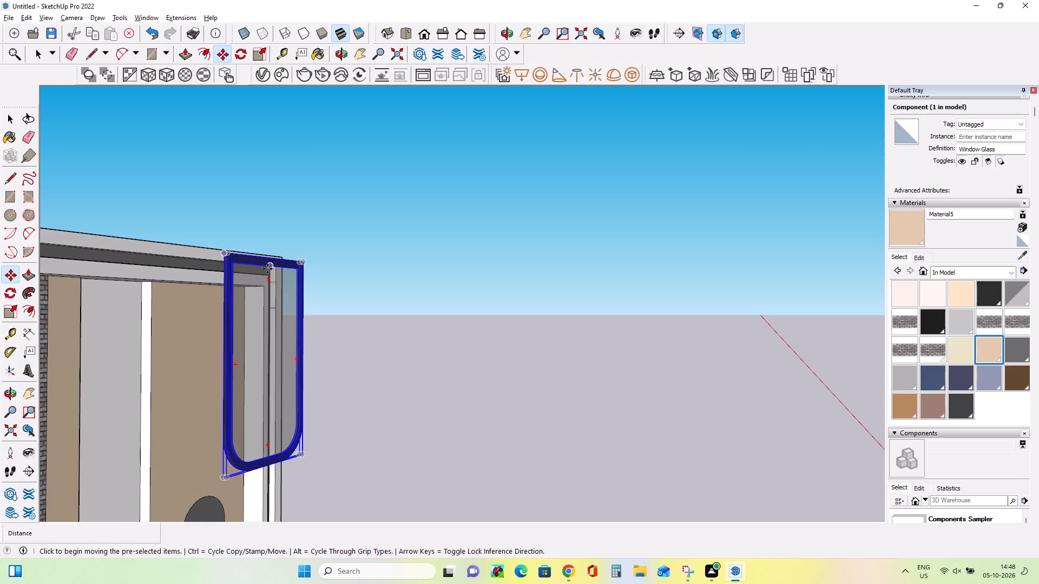
{"action": "left_click", "coordinate": [227, 259]}
{"action": "left_click", "coordinate": [90, 346]}
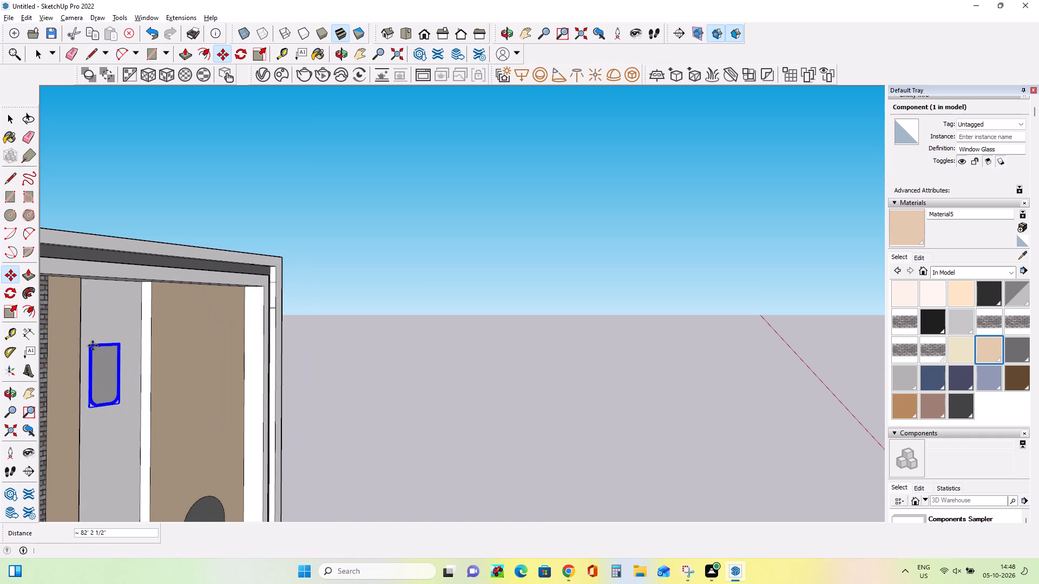
Stretch the window glass upward until its top edge is near the top of the recess.
{"action": "middle_click_drag", "start_coordinate": [266, 375], "coordinate": [111, 413]}
{"action": "scroll", "coordinate": [196, 338], "scroll_direction": "up", "scroll_amount": 8}
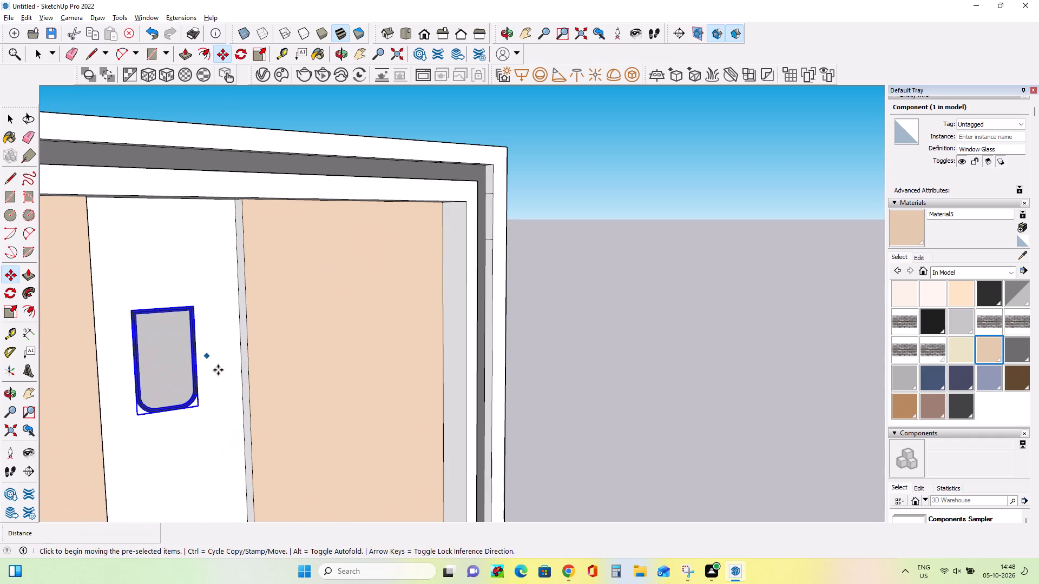
{"action": "left_click", "coordinate": [12, 307]}
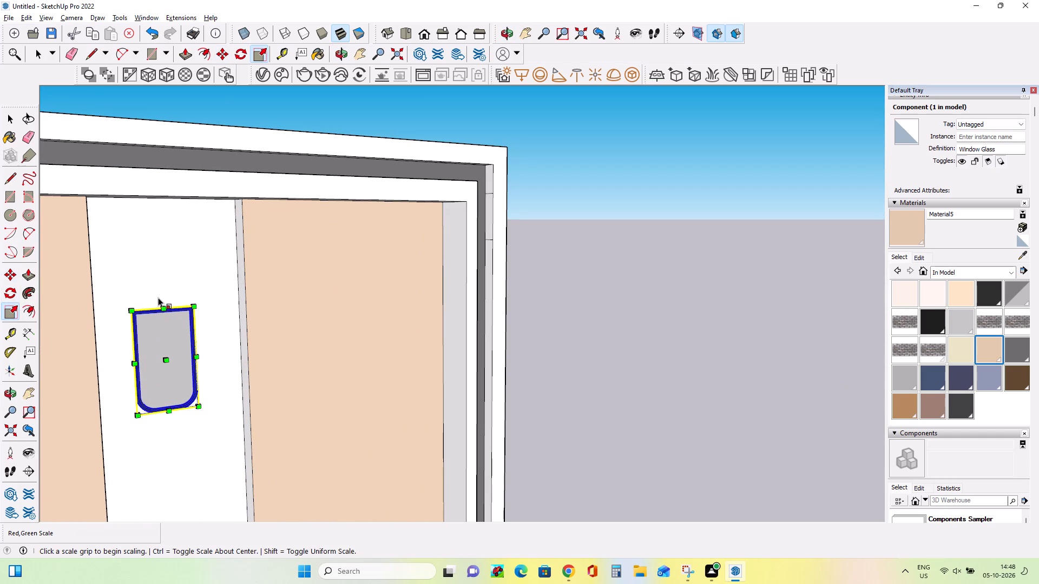
{"action": "left_click", "coordinate": [163, 307]}
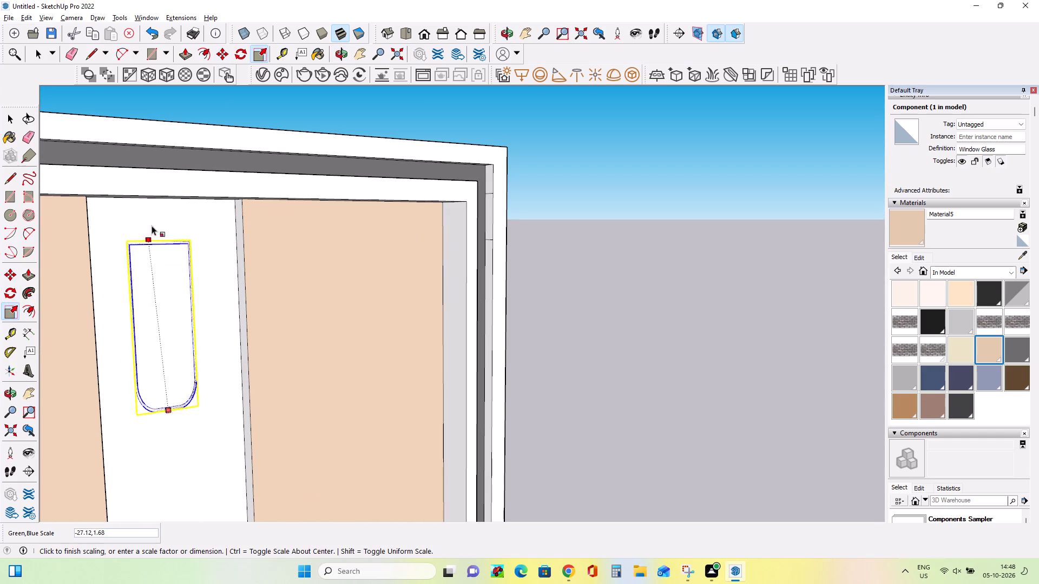
{"action": "left_click", "coordinate": [156, 204]}
Scale the window glass uniformly by about 1.66 from its lower corner nearest the brick column.
{"action": "middle_click_drag", "start_coordinate": [286, 326], "coordinate": [179, 349]}
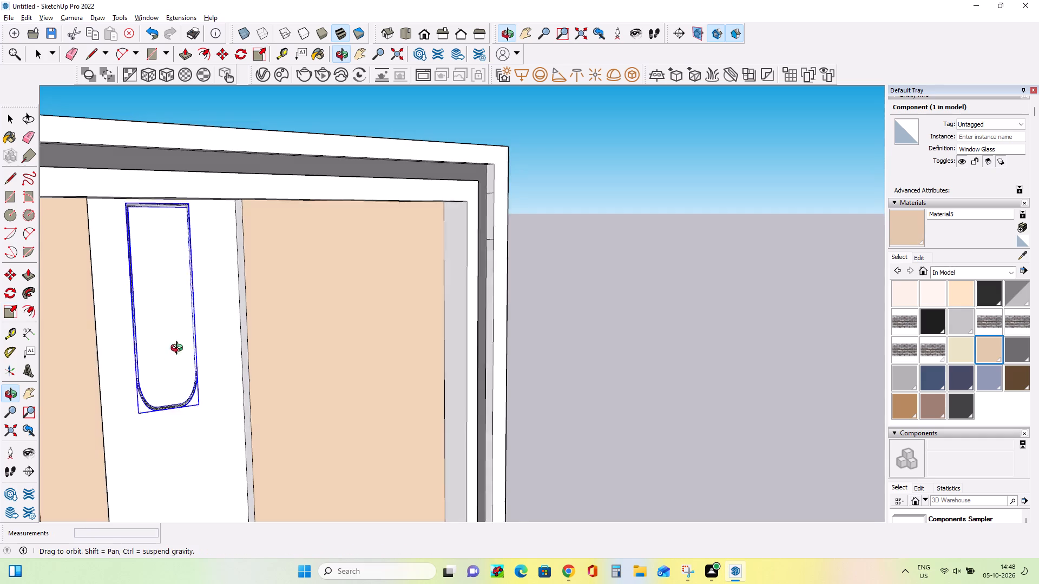
{"action": "middle_click_drag", "start_coordinate": [179, 349], "coordinate": [133, 357]}
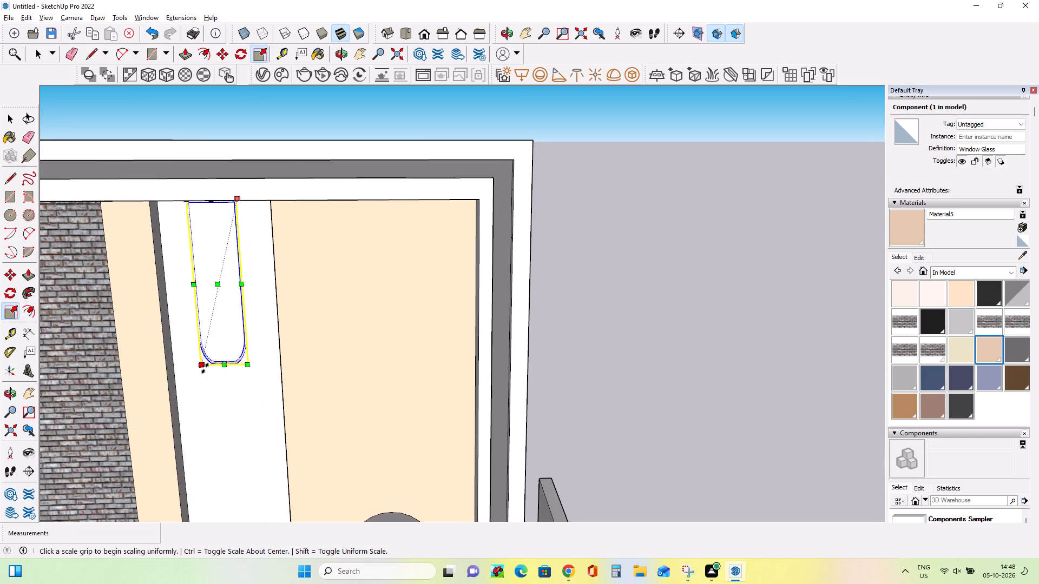
{"action": "left_click", "coordinate": [206, 368]}
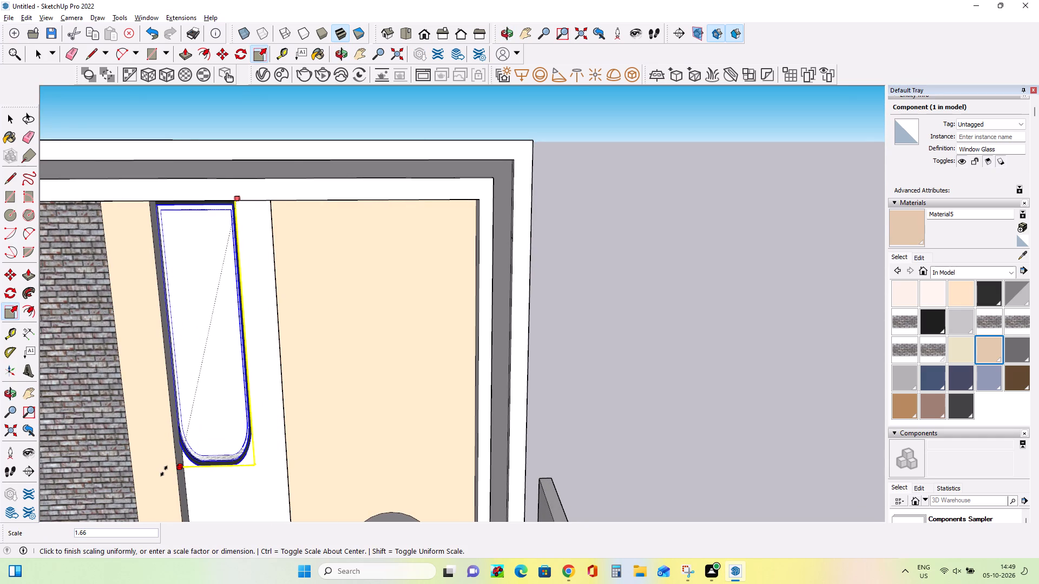
{"action": "left_click", "coordinate": [164, 471]}
Move the window glass so its top corner meets the recess's upper corner farther from the brick column.
{"action": "middle_click_drag", "start_coordinate": [209, 300], "coordinate": [339, 207]}
{"action": "scroll", "coordinate": [339, 207], "scroll_direction": "up", "scroll_amount": 1}
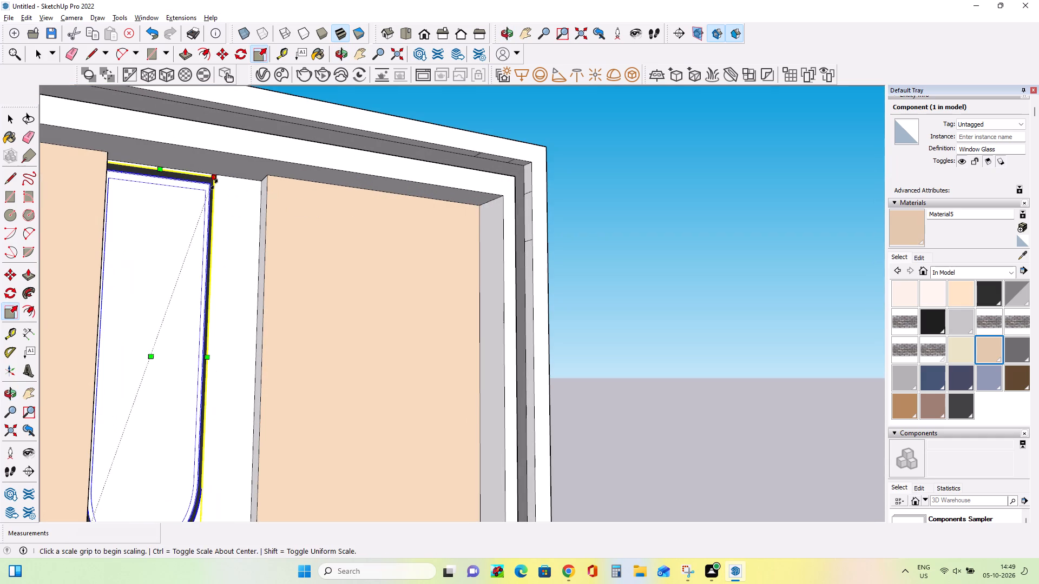
{"action": "left_click", "coordinate": [10, 277]}
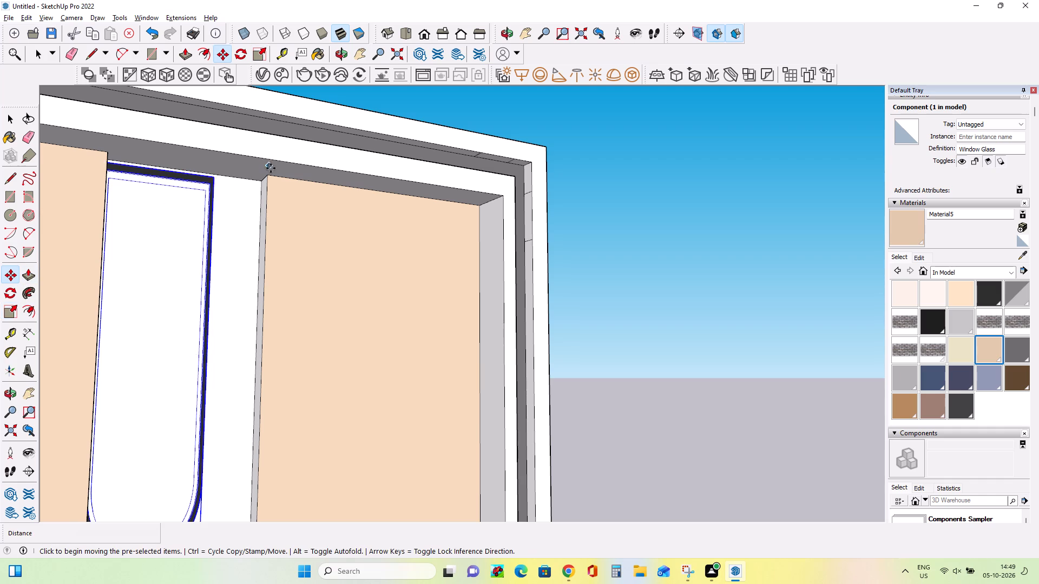
{"action": "left_click", "coordinate": [213, 180]}
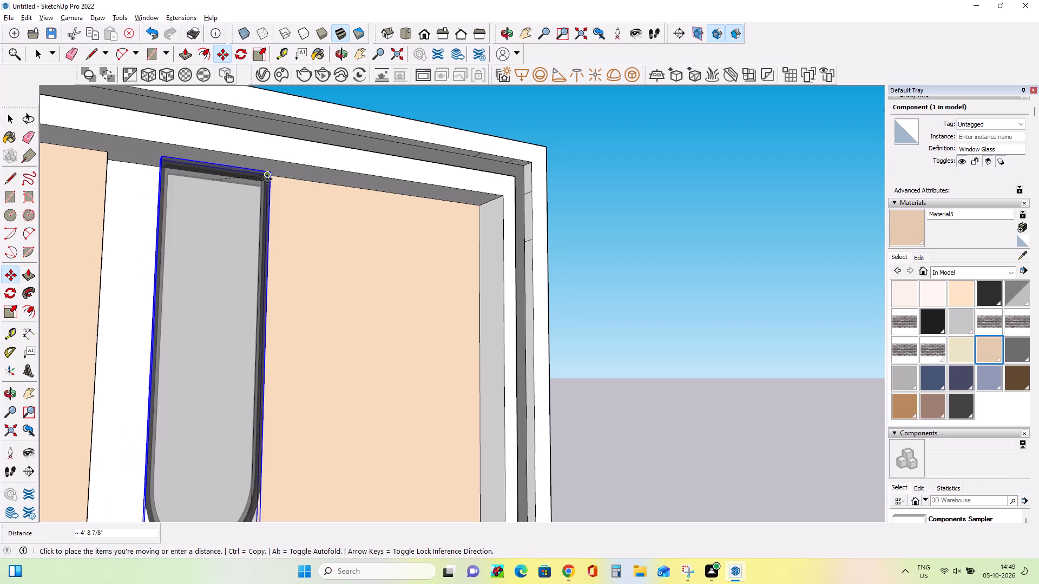
{"action": "left_click", "coordinate": [267, 179]}
{"action": "middle_click_drag", "start_coordinate": [368, 254], "coordinate": [239, 284]}
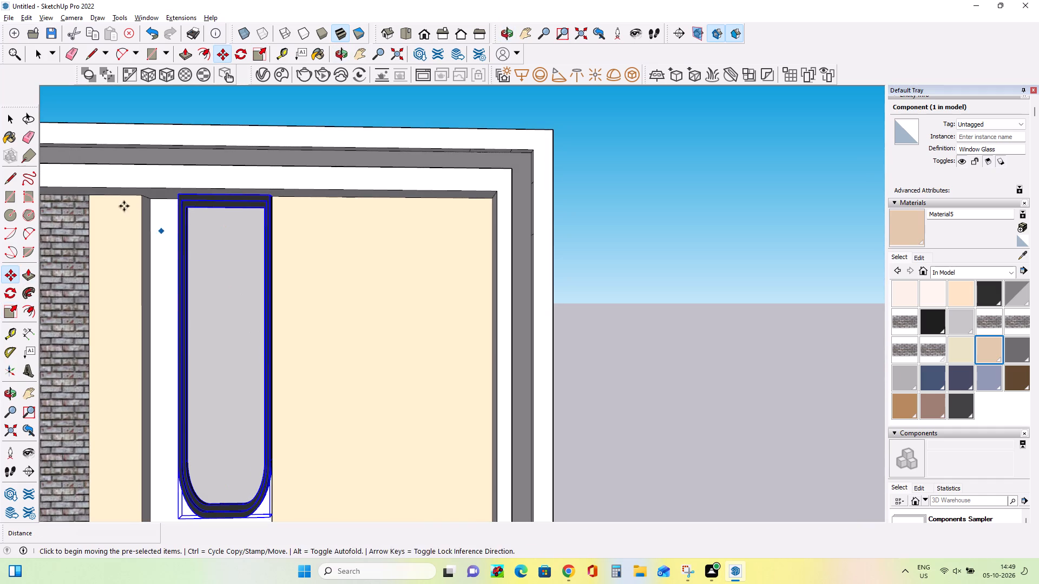
{"action": "scroll", "coordinate": [337, 353], "scroll_direction": "down", "scroll_amount": 8}
{"action": "scroll", "coordinate": [356, 415], "scroll_direction": "down", "scroll_amount": 4}
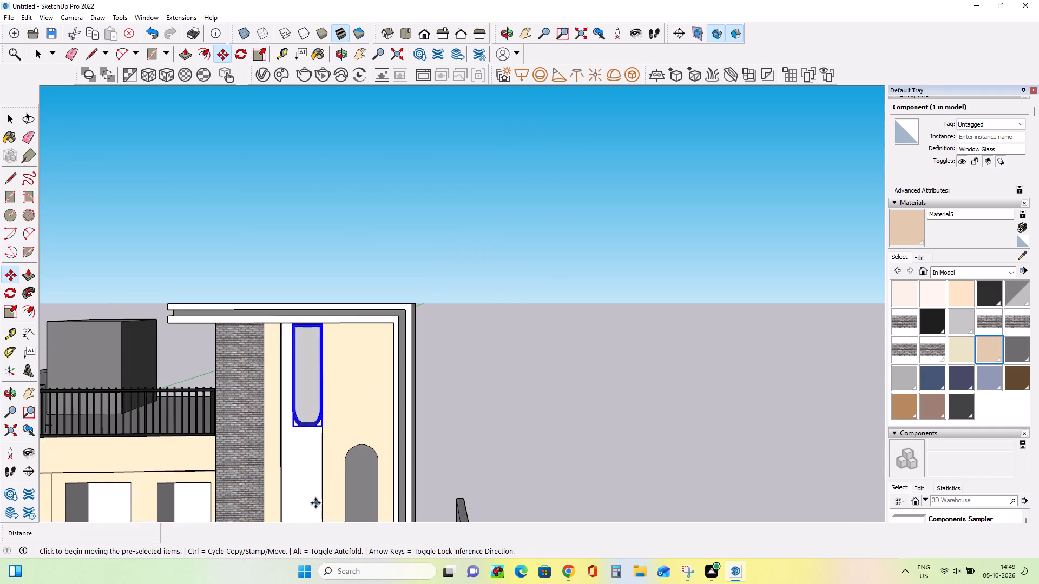
{"action": "scroll", "coordinate": [313, 502], "scroll_direction": "up", "scroll_amount": 4}
{"action": "scroll", "coordinate": [320, 454], "scroll_direction": "up", "scroll_amount": 2}
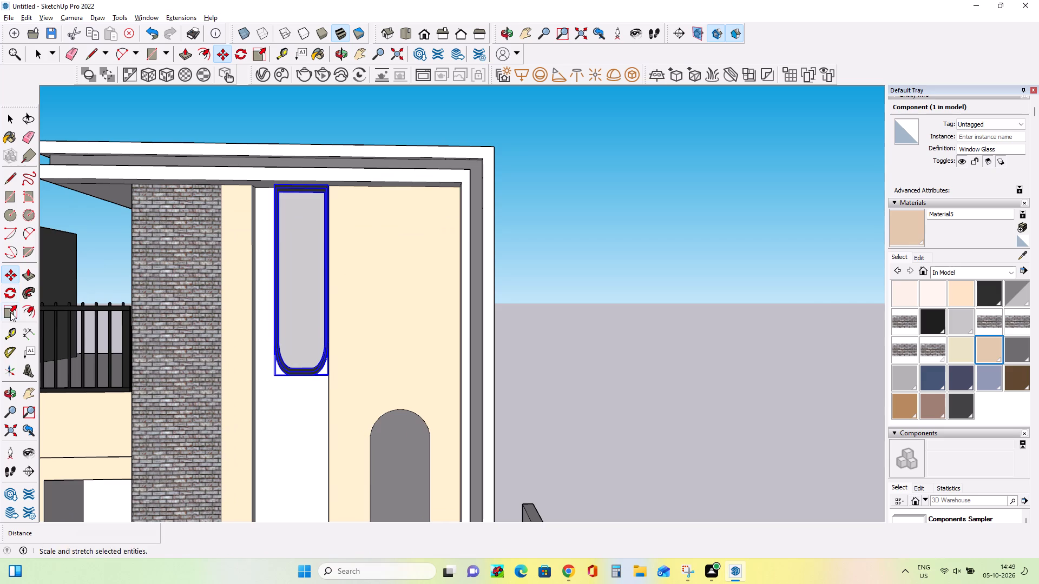
Widen the window glass toward the brick column until it spans the full width of the tall recess.
{"action": "left_click_drag", "start_coordinate": [10, 313], "coordinate": [18, 308]}
{"action": "left_click", "coordinate": [272, 277]}
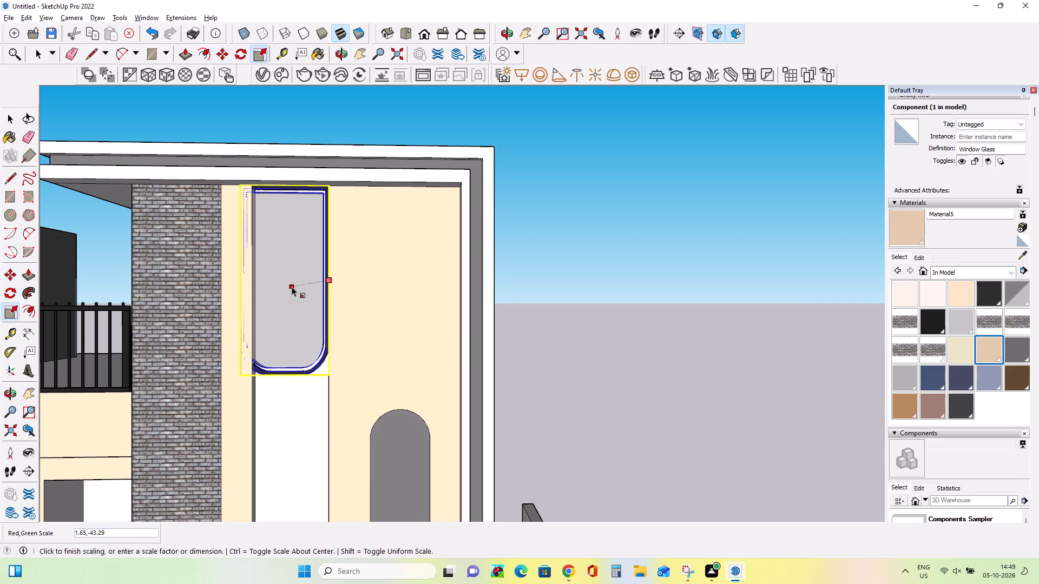
{"action": "left_click", "coordinate": [292, 287]}
{"action": "left_click", "coordinate": [289, 277]}
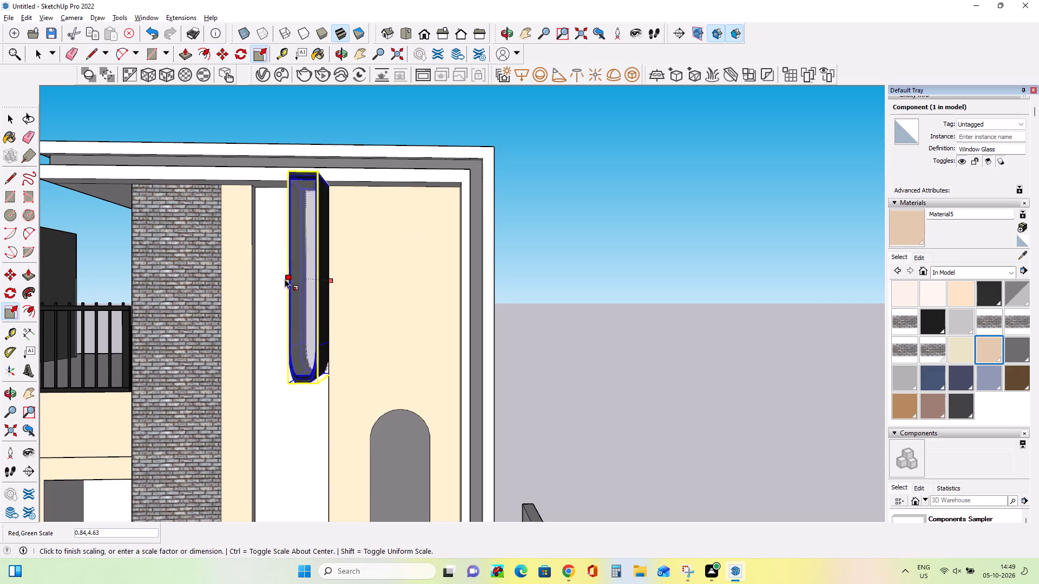
{"action": "left_click", "coordinate": [249, 288]}
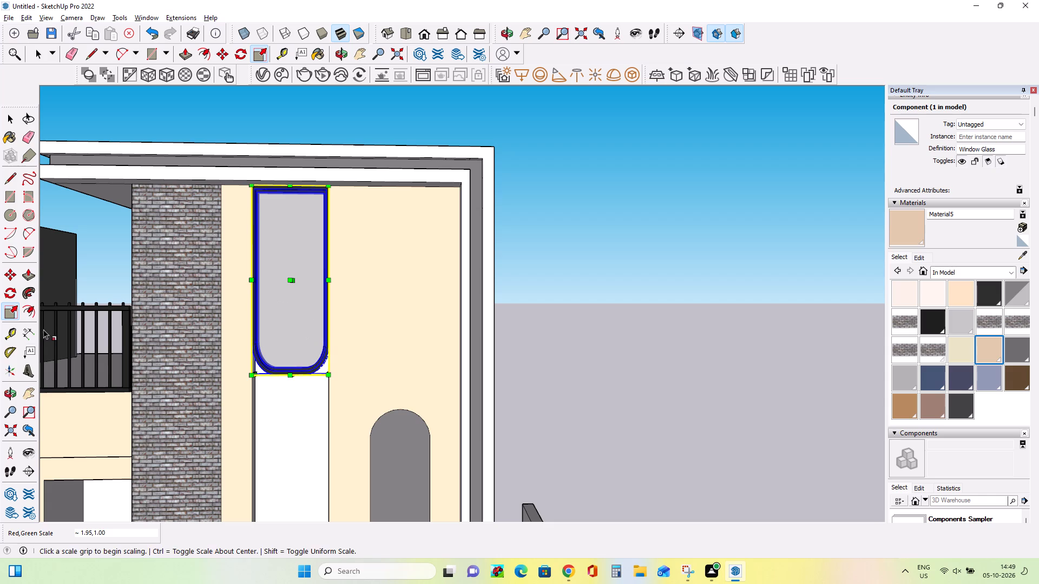
Stretch the window glass downward by about 2.09 so its bottom edge meets the lowest point of the recess's curved end.
{"action": "left_click", "coordinate": [31, 392]}
{"action": "left_click_drag", "start_coordinate": [264, 375], "coordinate": [284, 198]}
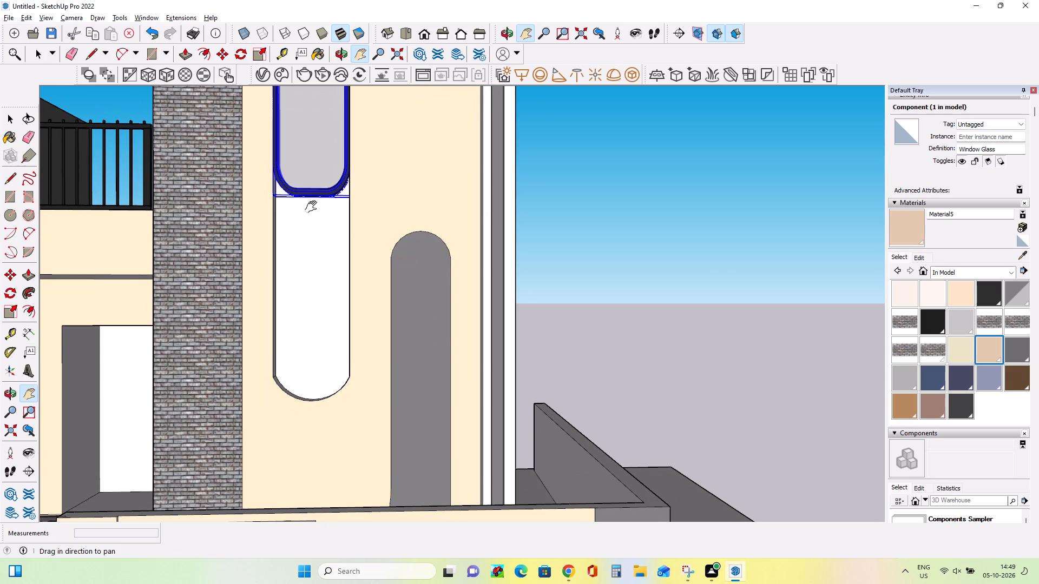
{"action": "left_click", "coordinate": [10, 306]}
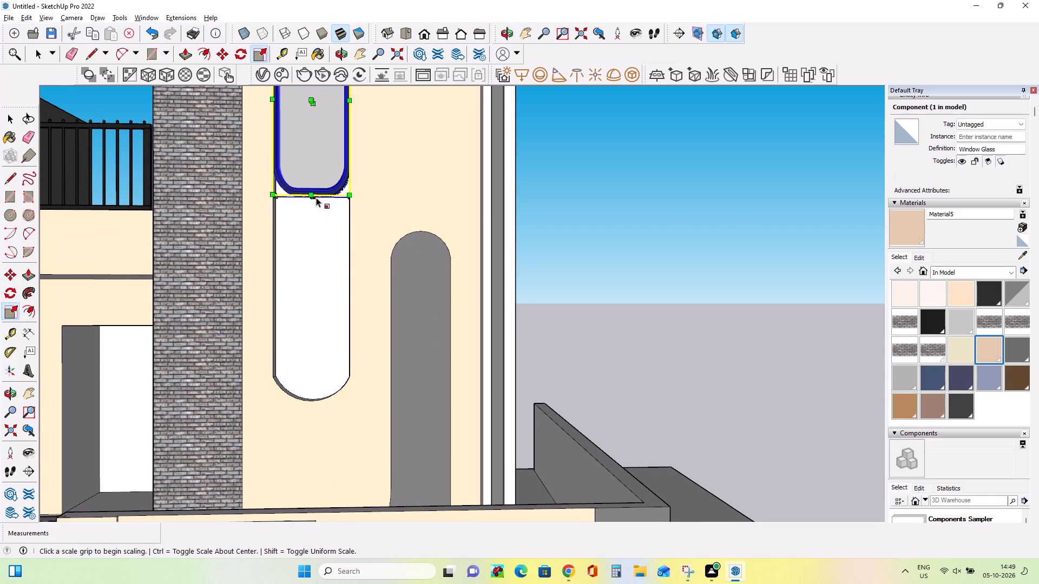
{"action": "left_click", "coordinate": [310, 195]}
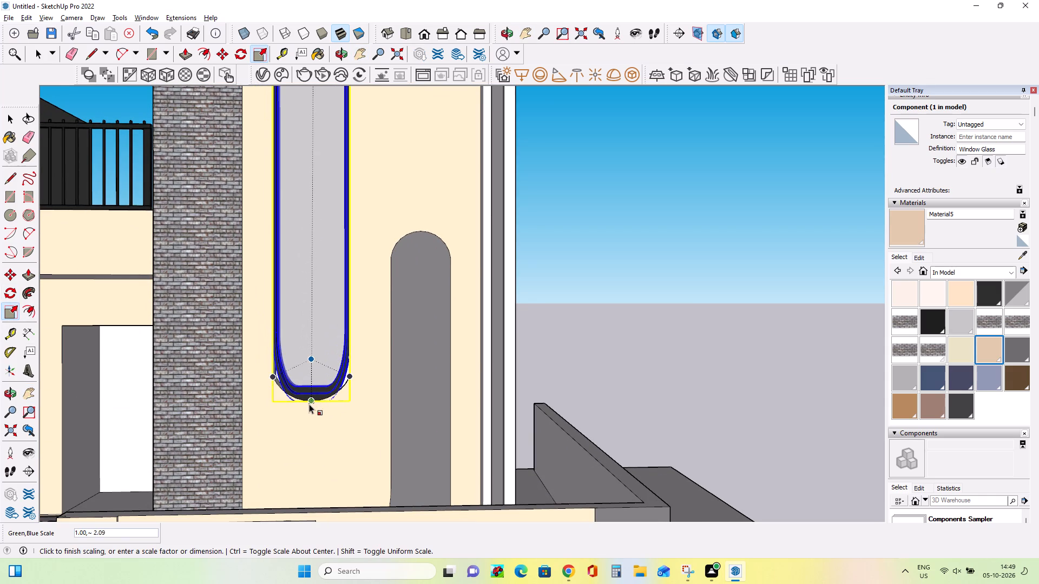
{"action": "left_click", "coordinate": [309, 404]}
Examine how the window glass's bottom fits the curved end of the recess.
{"action": "middle_click_drag", "start_coordinate": [339, 402], "coordinate": [450, 395]}
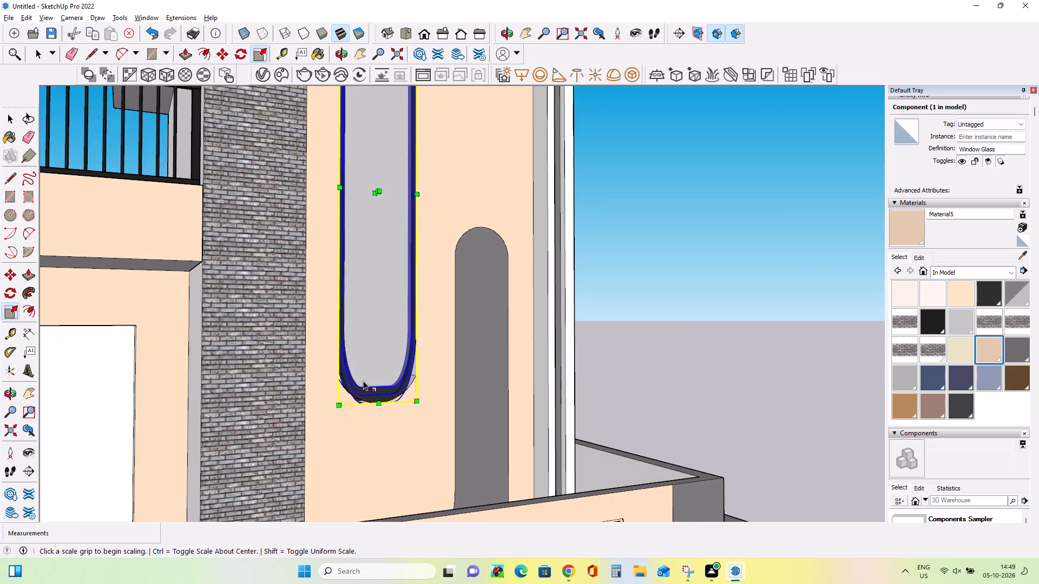
{"action": "scroll", "coordinate": [358, 379], "scroll_direction": "up", "scroll_amount": 7}
{"action": "middle_click_drag", "start_coordinate": [372, 393], "coordinate": [284, 422]}
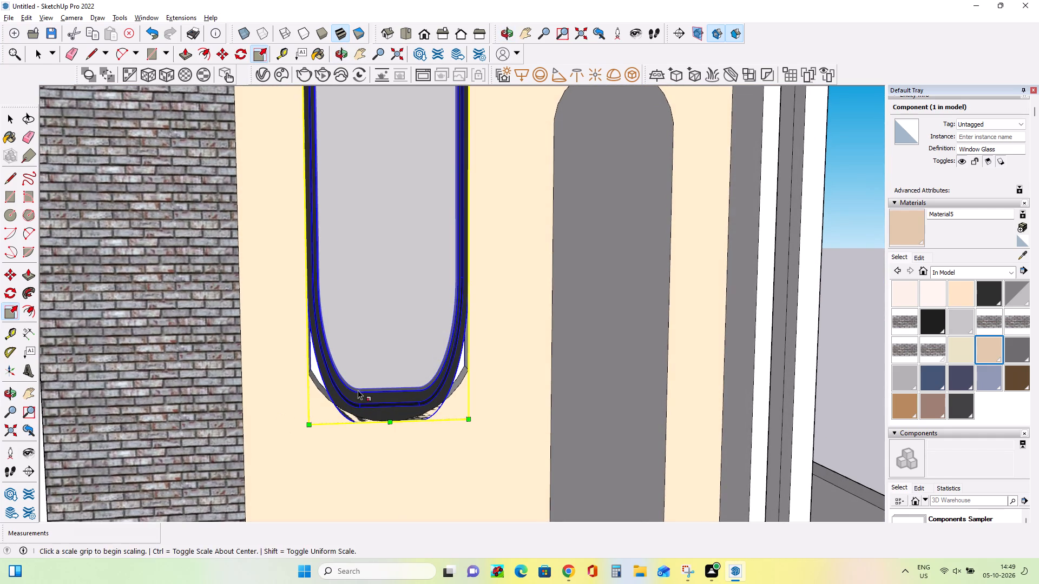
{"action": "left_click", "coordinate": [10, 121]}
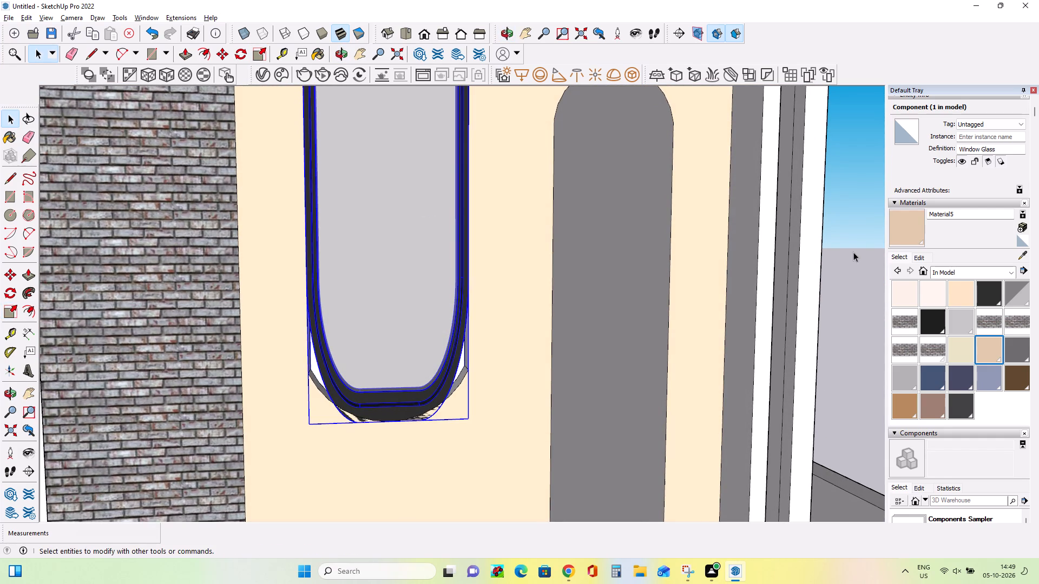
{"action": "left_click", "coordinate": [853, 252]}
{"action": "middle_click_drag", "start_coordinate": [761, 328], "coordinate": [731, 376]}
{"action": "scroll", "coordinate": [469, 400], "scroll_direction": "up", "scroll_amount": 3}
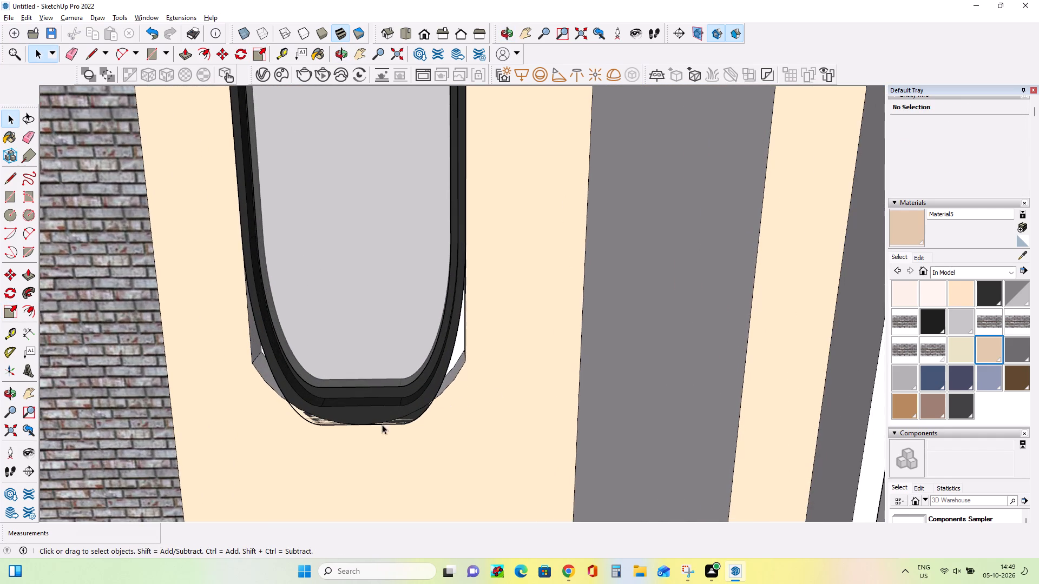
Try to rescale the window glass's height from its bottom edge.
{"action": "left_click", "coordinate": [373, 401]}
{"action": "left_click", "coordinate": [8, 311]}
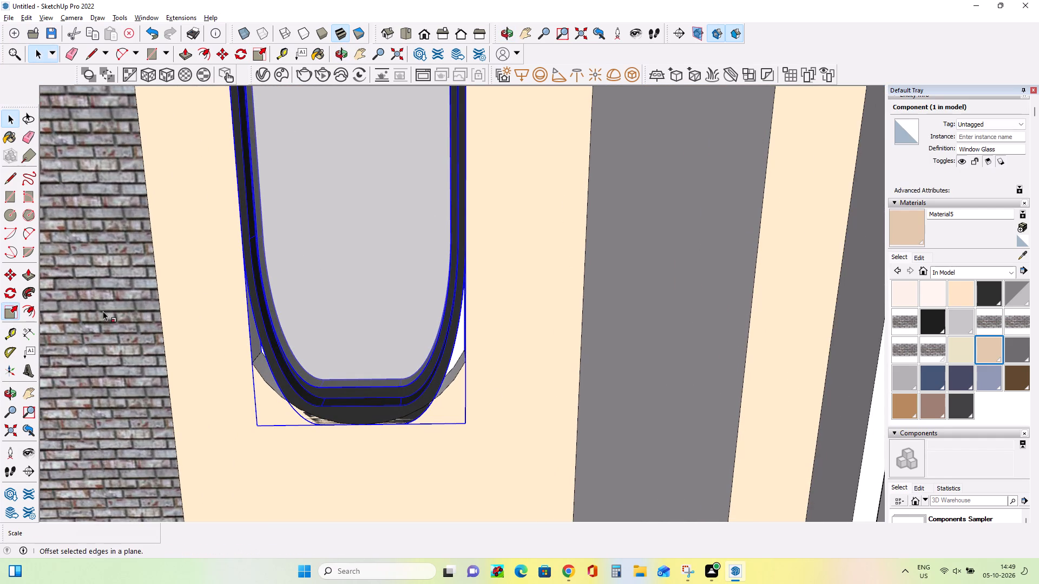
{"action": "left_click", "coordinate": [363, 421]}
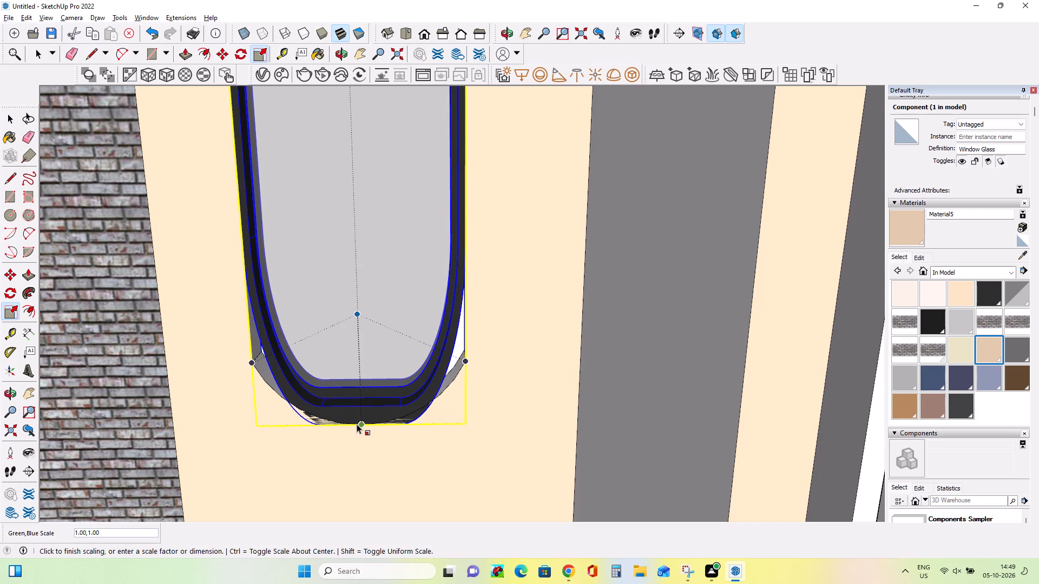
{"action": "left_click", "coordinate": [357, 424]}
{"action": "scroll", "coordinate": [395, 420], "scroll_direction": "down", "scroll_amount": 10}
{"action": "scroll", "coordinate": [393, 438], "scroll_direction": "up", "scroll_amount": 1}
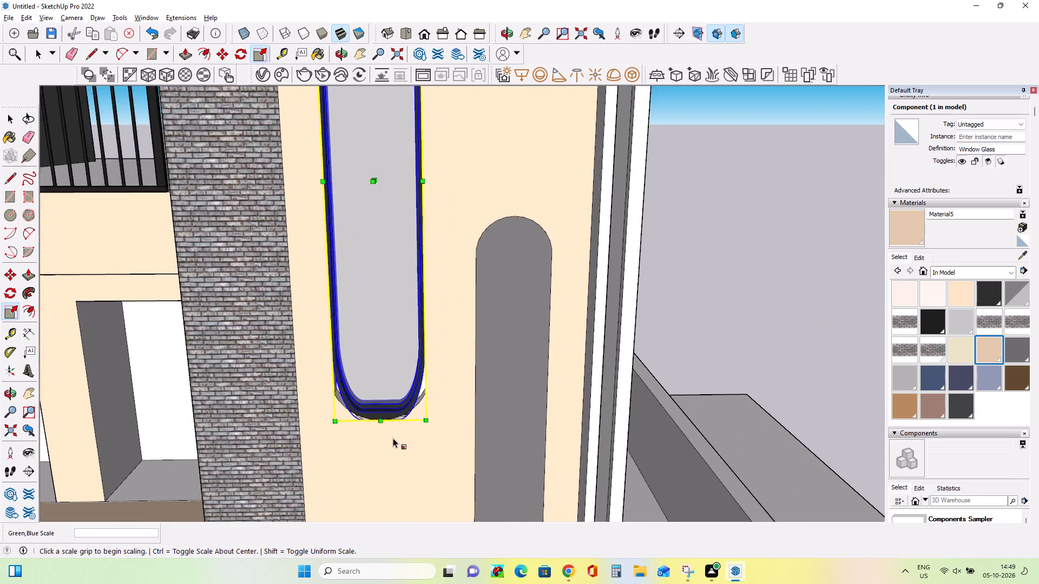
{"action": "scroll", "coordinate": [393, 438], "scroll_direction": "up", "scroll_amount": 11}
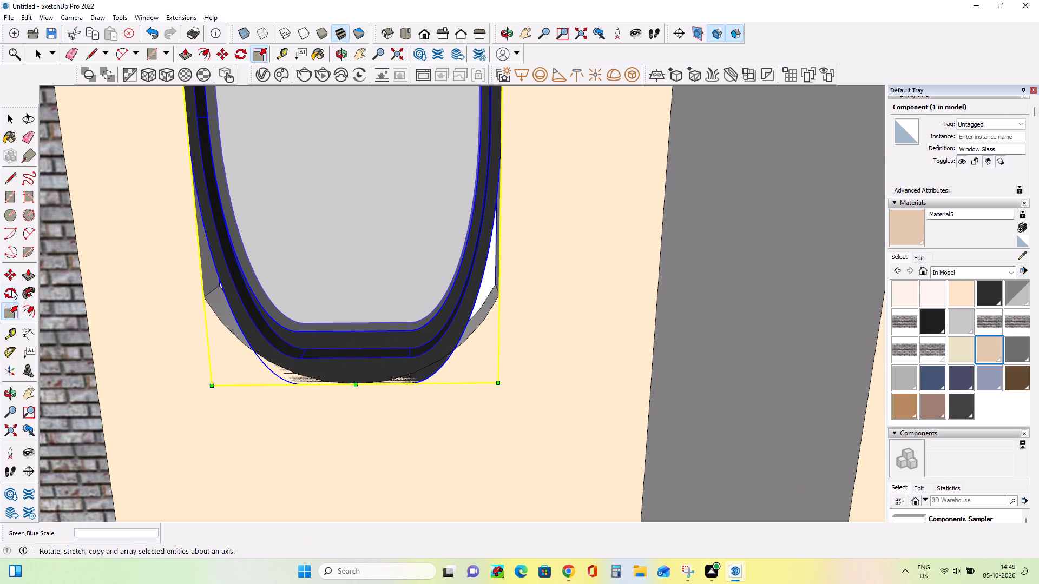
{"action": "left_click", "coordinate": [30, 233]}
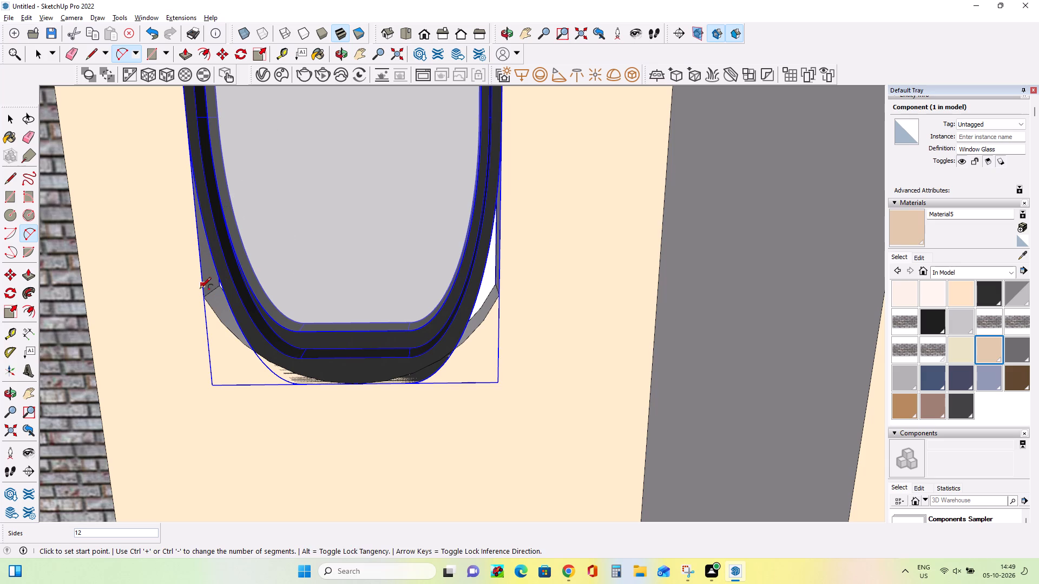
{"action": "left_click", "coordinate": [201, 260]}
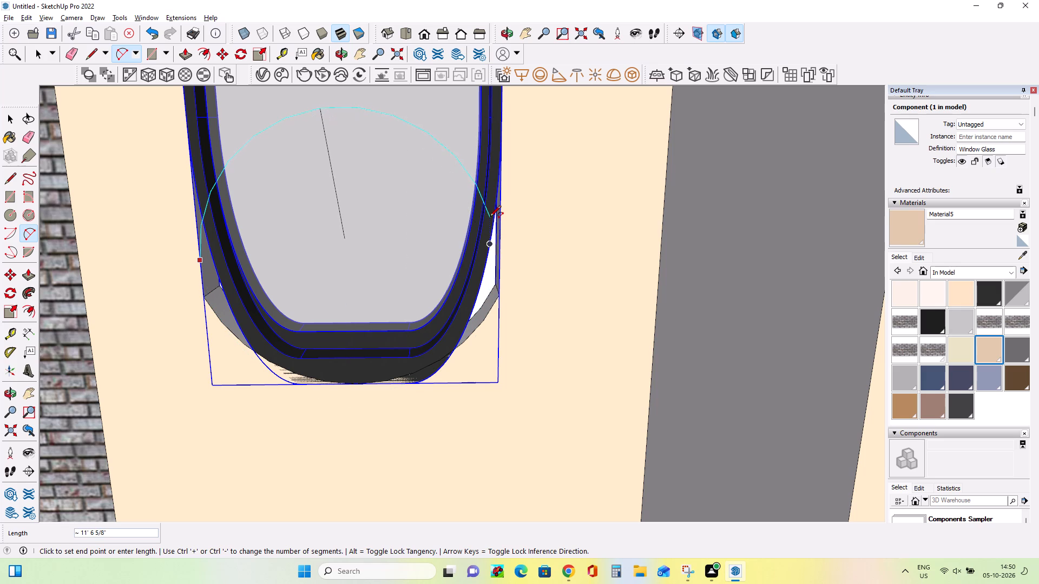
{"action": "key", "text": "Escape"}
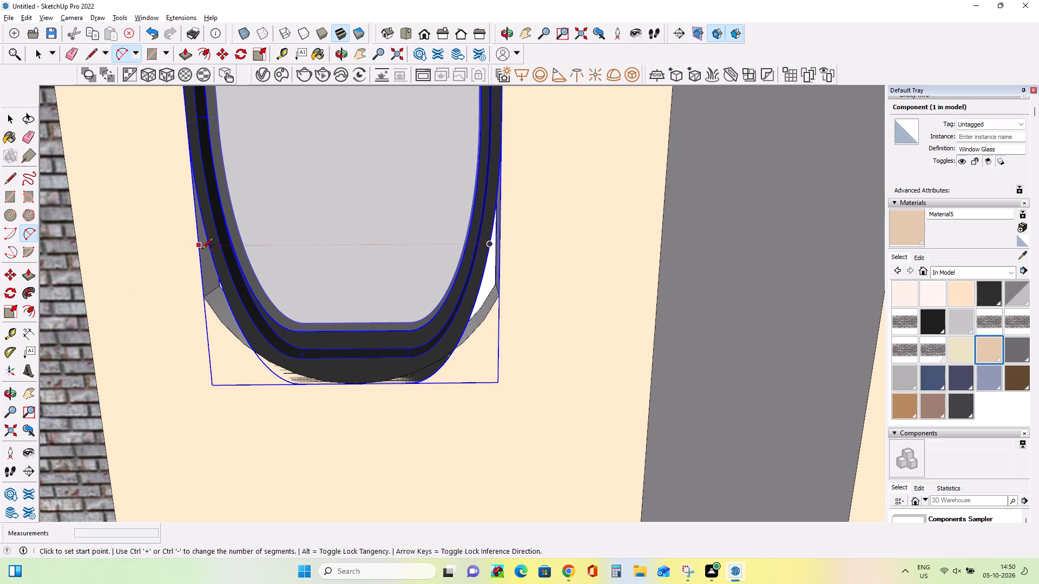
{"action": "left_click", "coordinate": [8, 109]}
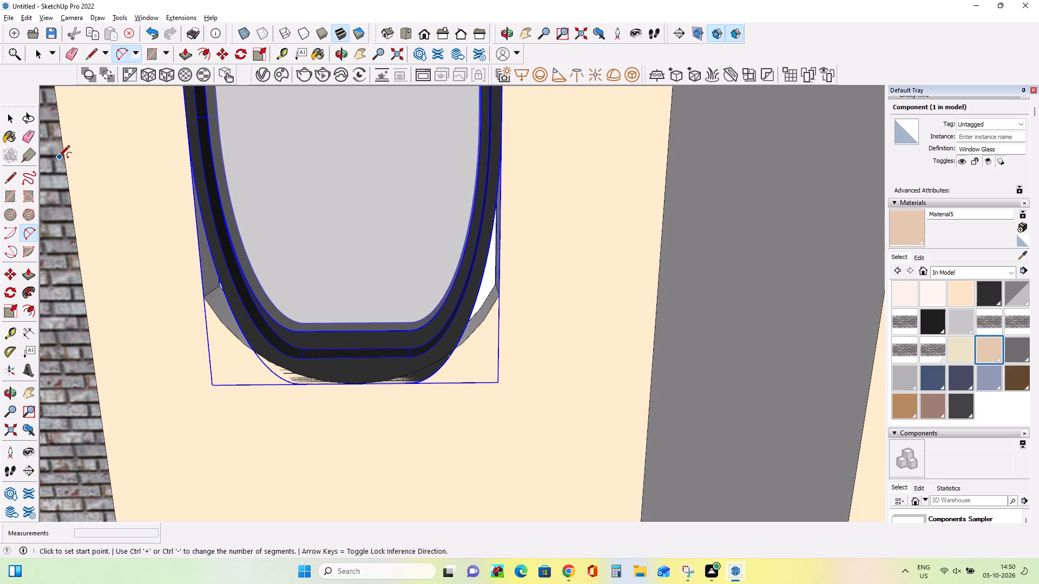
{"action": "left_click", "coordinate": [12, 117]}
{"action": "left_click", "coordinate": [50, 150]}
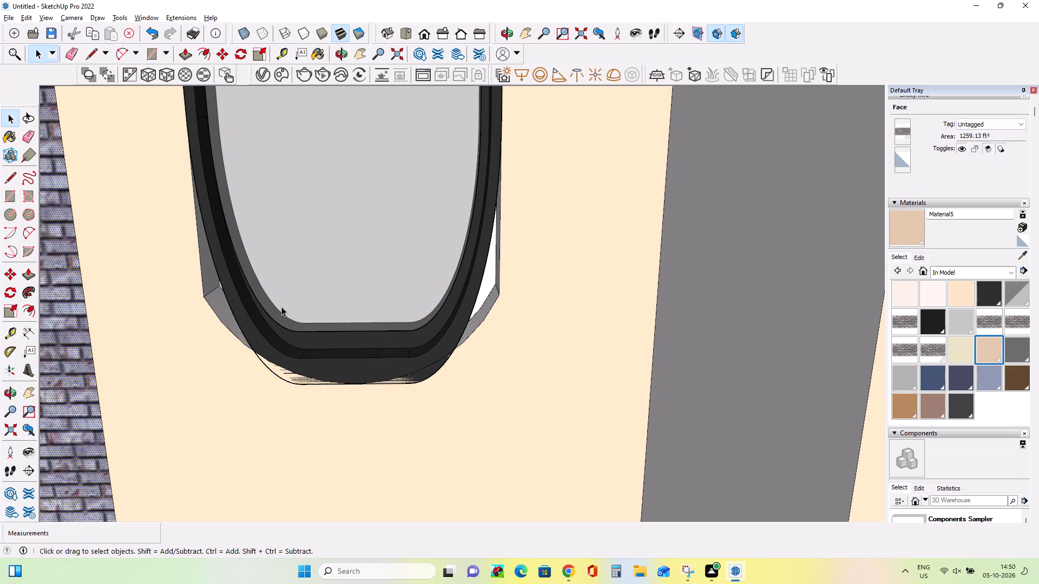
Examine the window glass within the whole facade and the gaps around its bottom corners.
{"action": "scroll", "coordinate": [286, 303], "scroll_direction": "down", "scroll_amount": 20}
{"action": "scroll", "coordinate": [286, 303], "scroll_direction": "down", "scroll_amount": 9}
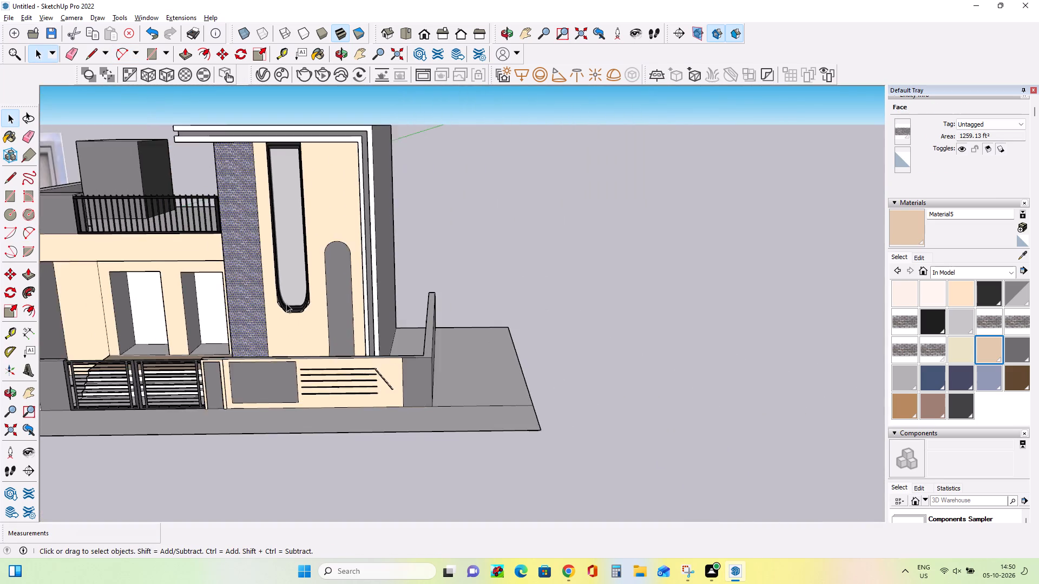
{"action": "scroll", "coordinate": [286, 303], "scroll_direction": "down", "scroll_amount": 3}
{"action": "middle_click_drag", "start_coordinate": [297, 328], "coordinate": [311, 278]}
{"action": "scroll", "coordinate": [311, 278], "scroll_direction": "up", "scroll_amount": 1}
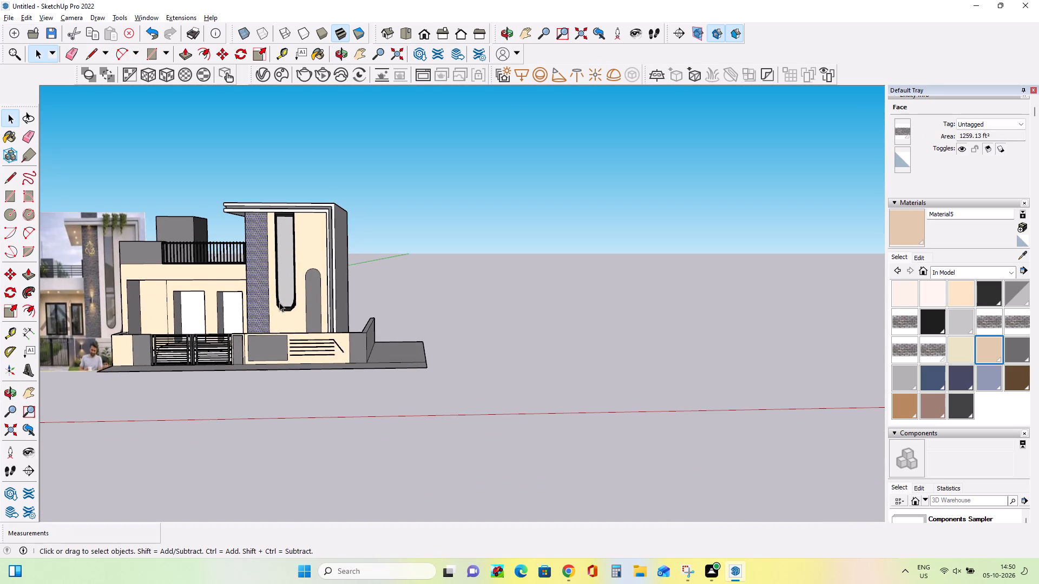
{"action": "scroll", "coordinate": [284, 302], "scroll_direction": "up", "scroll_amount": 17}
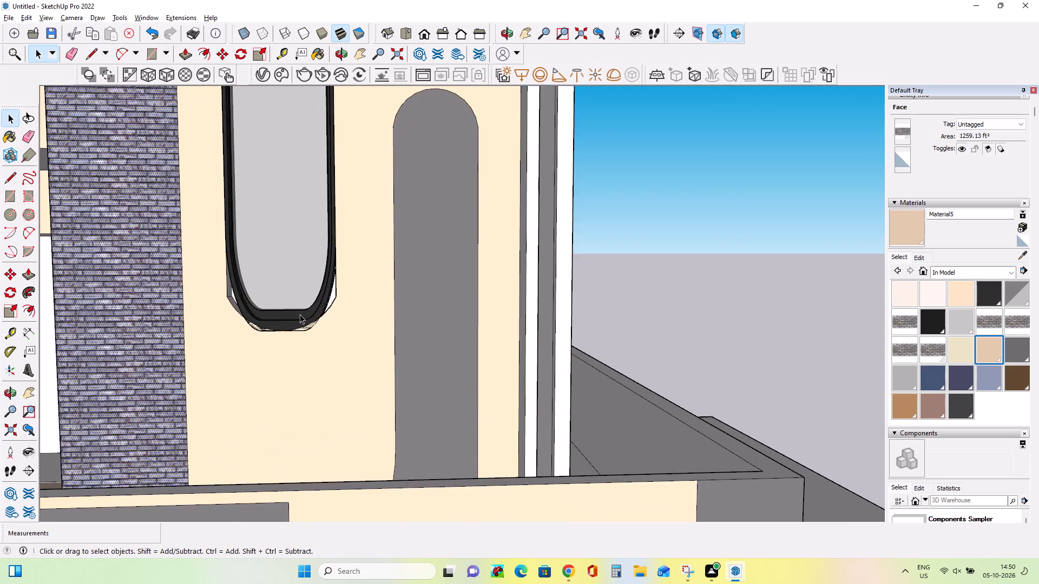
{"action": "scroll", "coordinate": [300, 314], "scroll_direction": "up", "scroll_amount": 4}
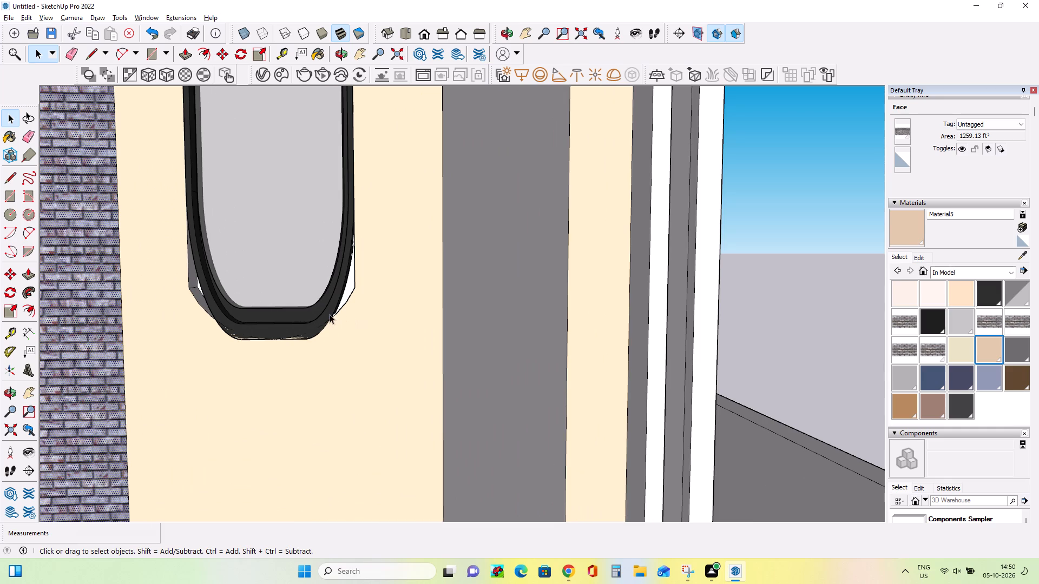
{"action": "middle_click_drag", "start_coordinate": [229, 327], "coordinate": [396, 333]}
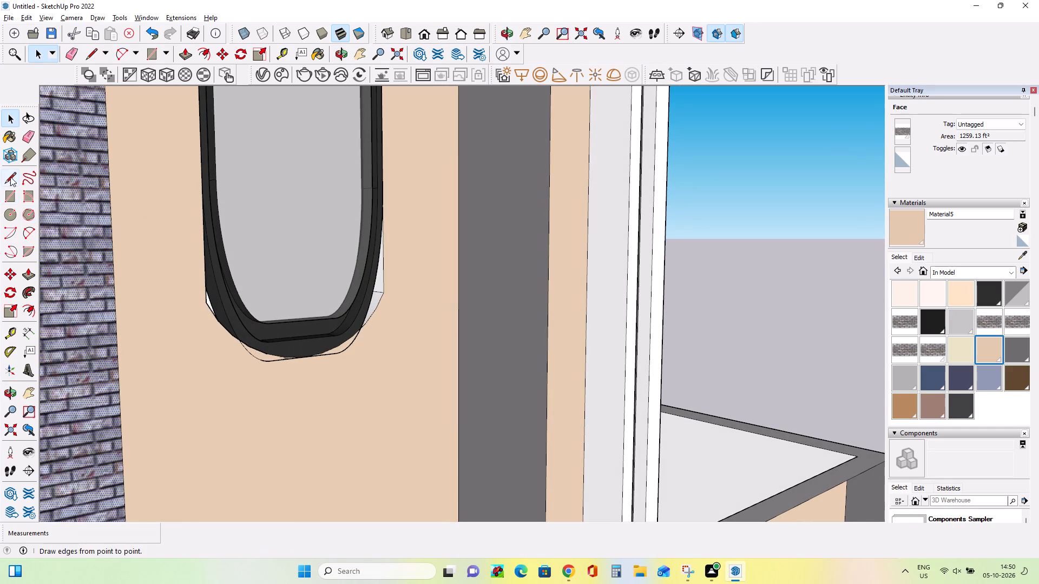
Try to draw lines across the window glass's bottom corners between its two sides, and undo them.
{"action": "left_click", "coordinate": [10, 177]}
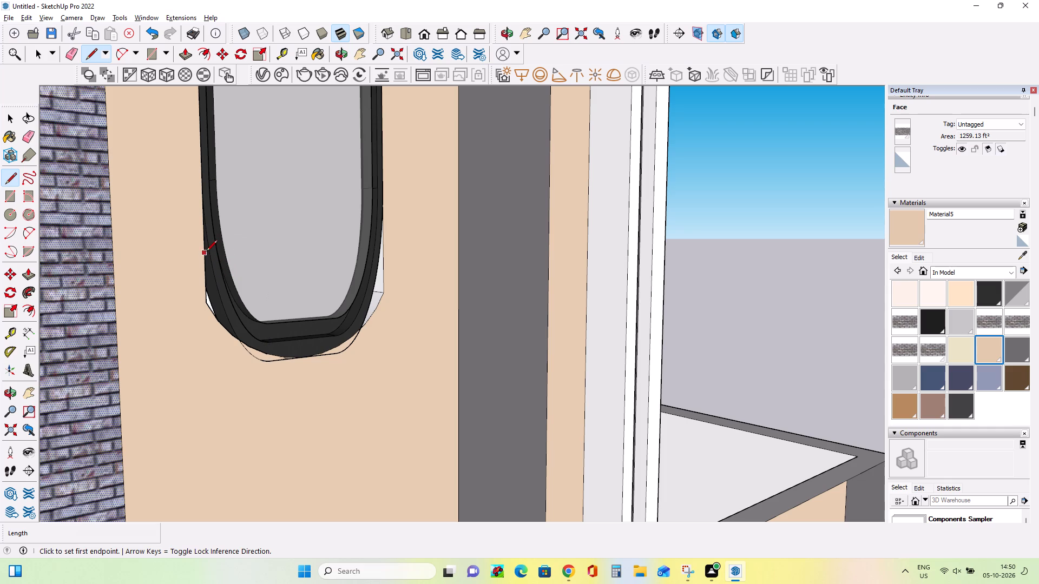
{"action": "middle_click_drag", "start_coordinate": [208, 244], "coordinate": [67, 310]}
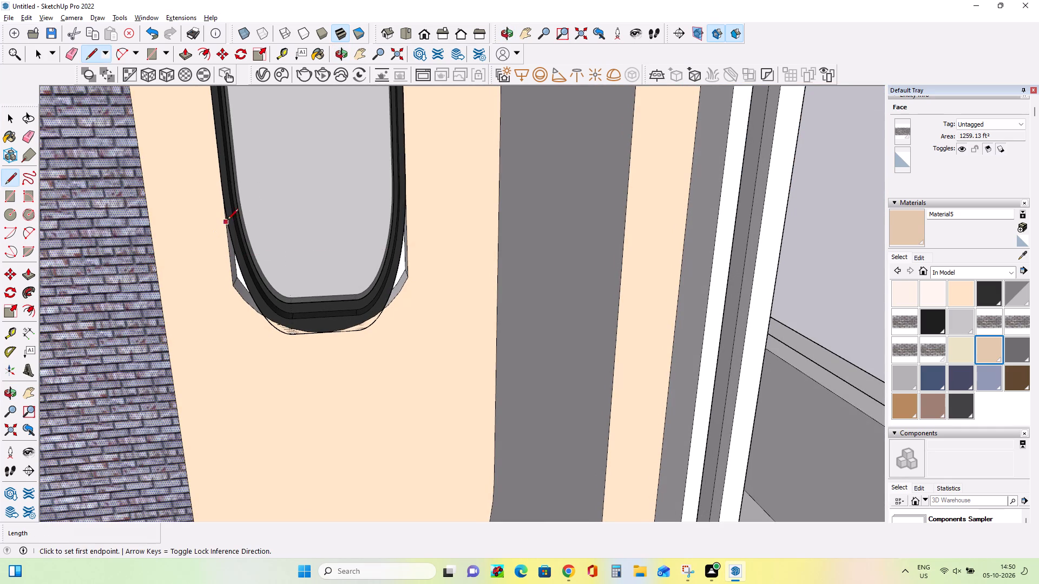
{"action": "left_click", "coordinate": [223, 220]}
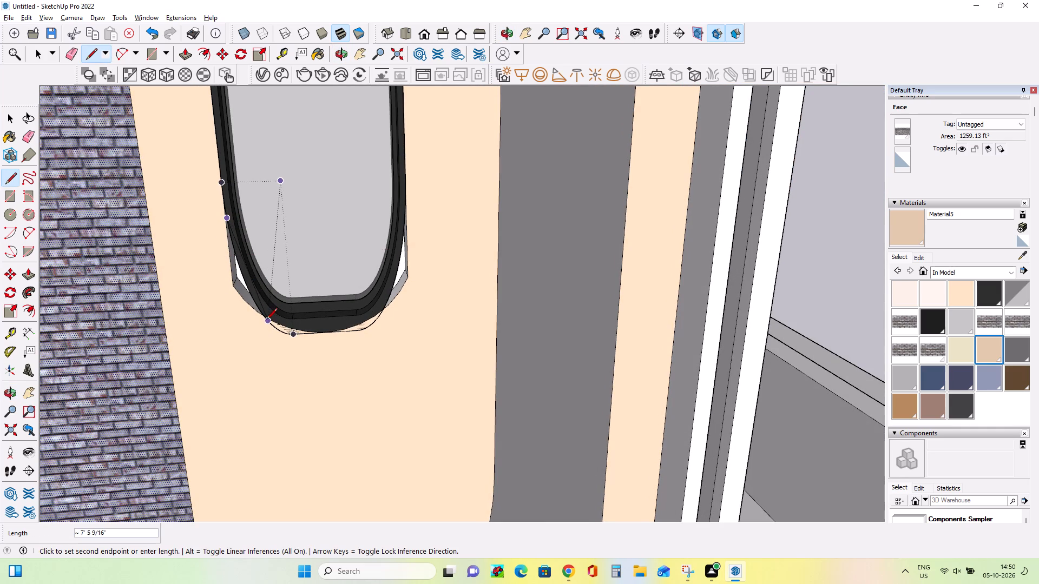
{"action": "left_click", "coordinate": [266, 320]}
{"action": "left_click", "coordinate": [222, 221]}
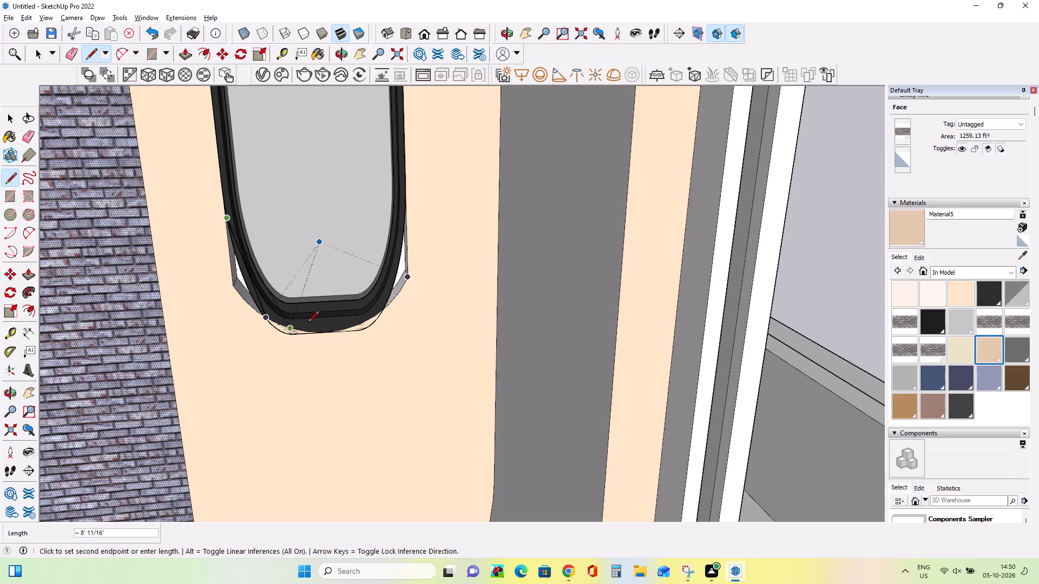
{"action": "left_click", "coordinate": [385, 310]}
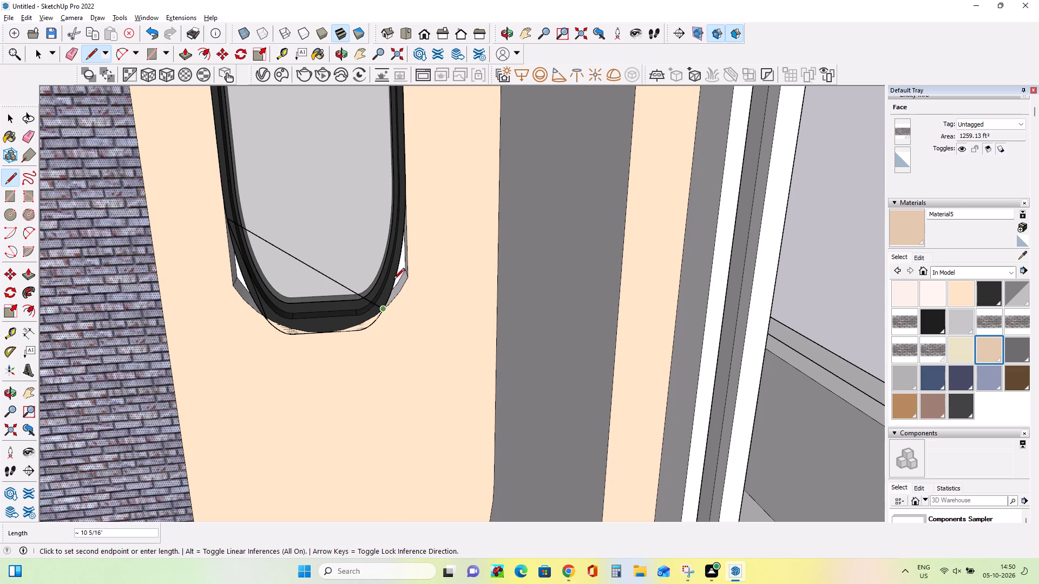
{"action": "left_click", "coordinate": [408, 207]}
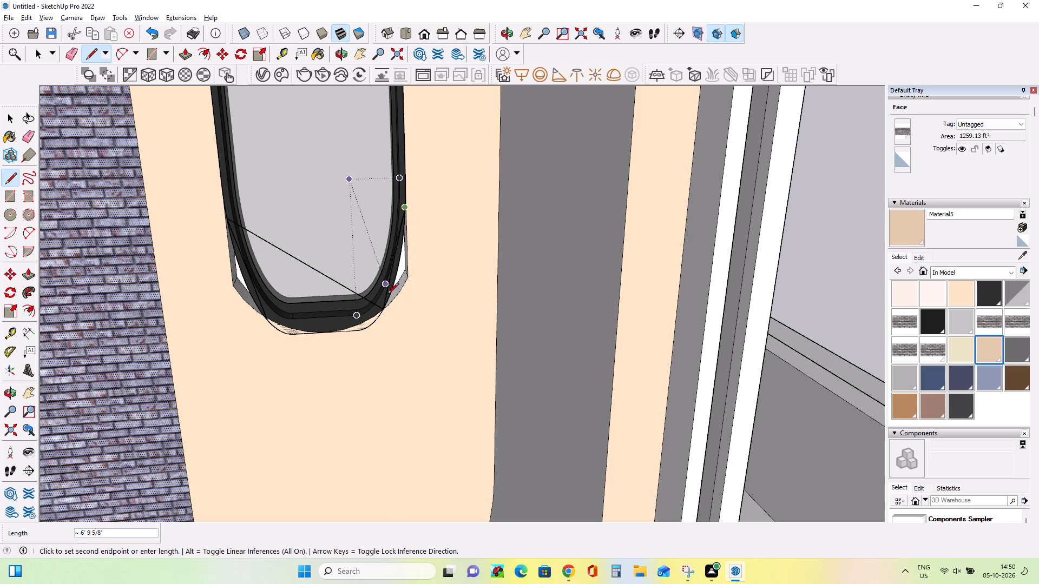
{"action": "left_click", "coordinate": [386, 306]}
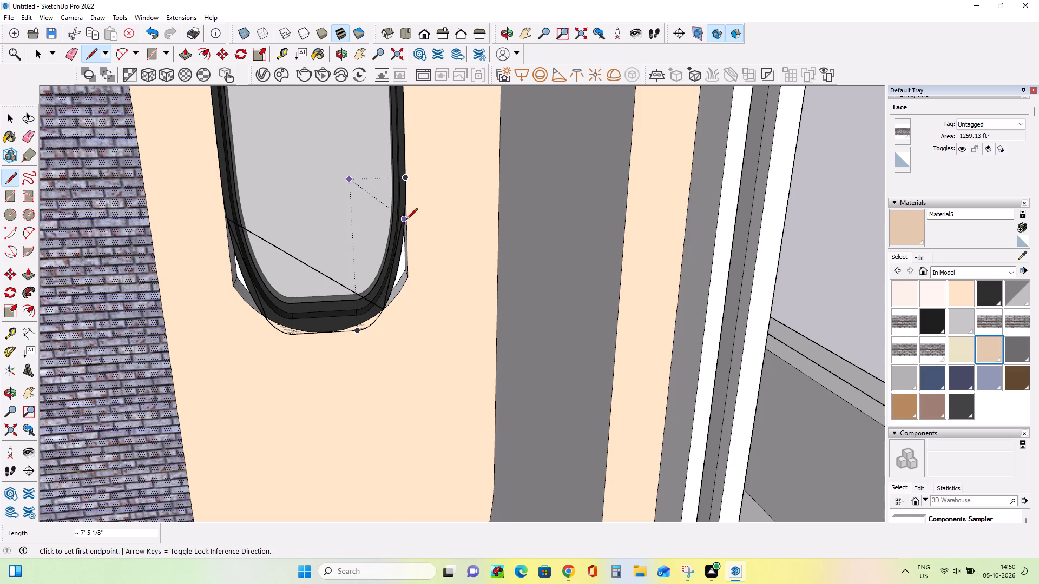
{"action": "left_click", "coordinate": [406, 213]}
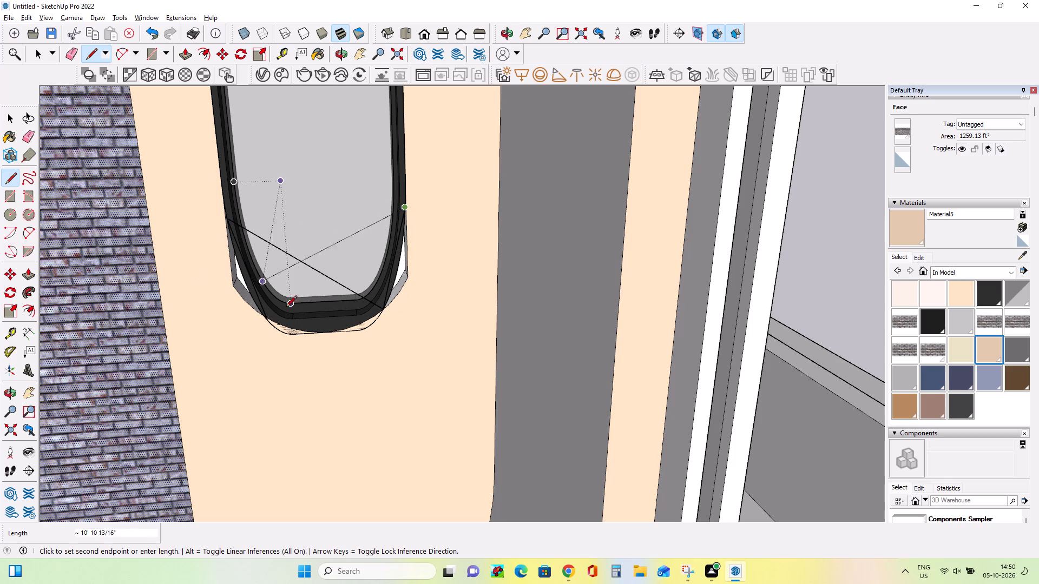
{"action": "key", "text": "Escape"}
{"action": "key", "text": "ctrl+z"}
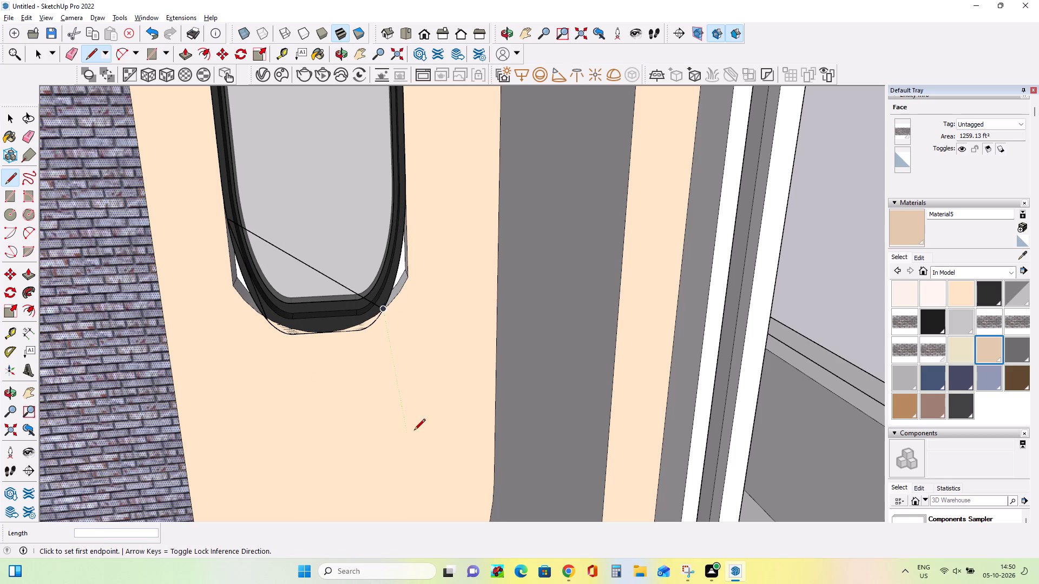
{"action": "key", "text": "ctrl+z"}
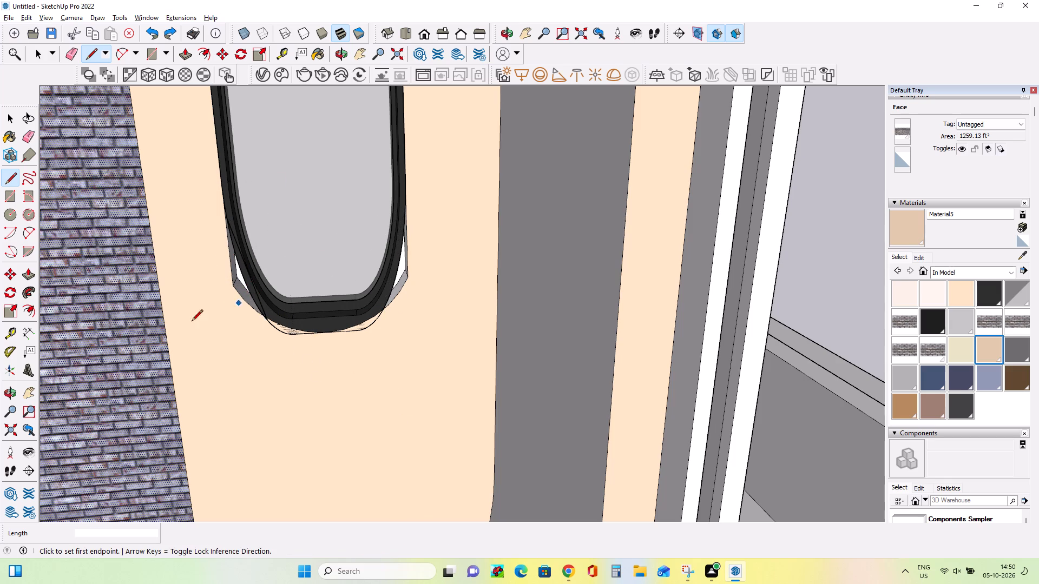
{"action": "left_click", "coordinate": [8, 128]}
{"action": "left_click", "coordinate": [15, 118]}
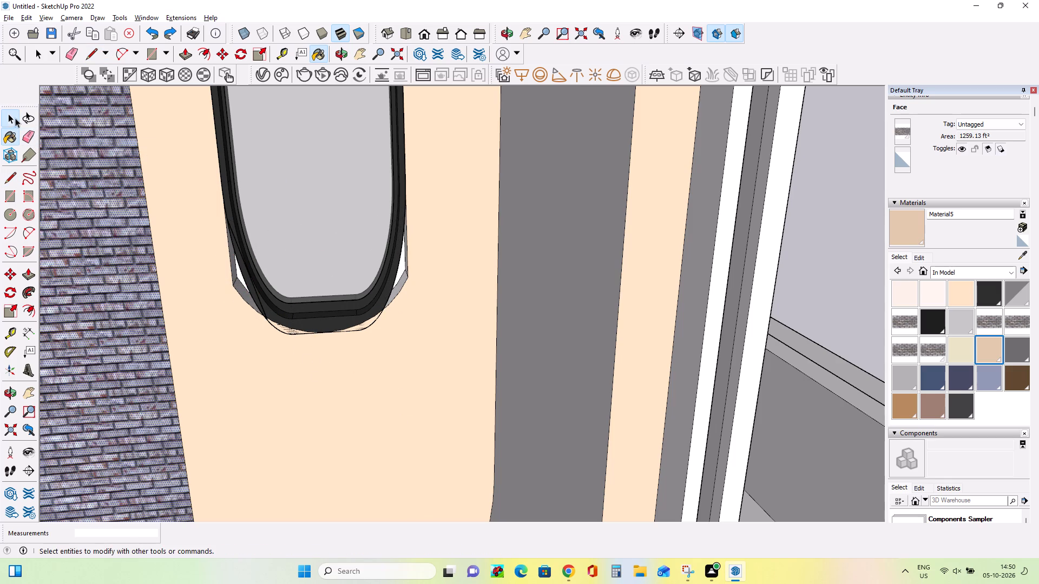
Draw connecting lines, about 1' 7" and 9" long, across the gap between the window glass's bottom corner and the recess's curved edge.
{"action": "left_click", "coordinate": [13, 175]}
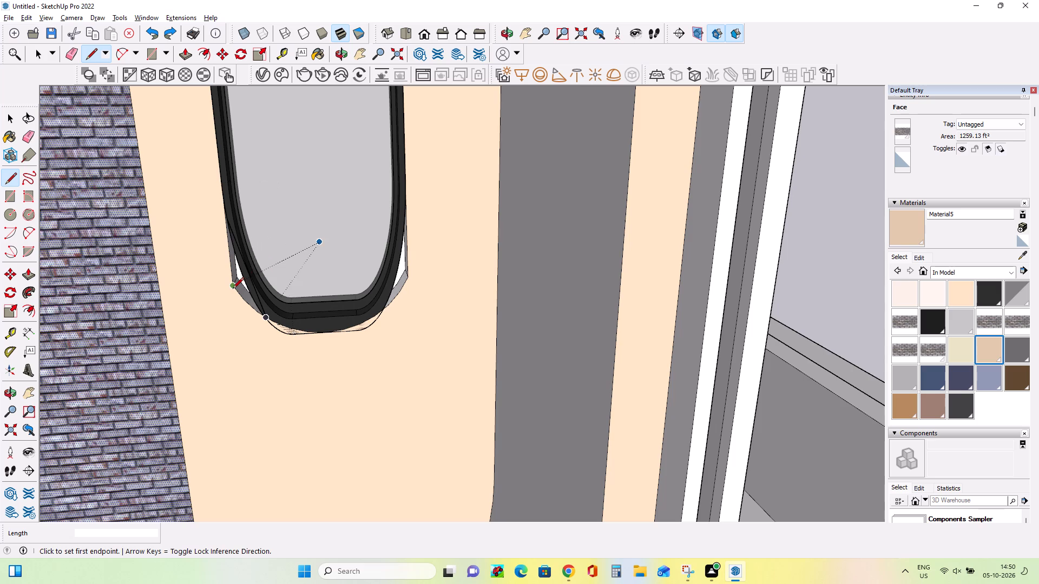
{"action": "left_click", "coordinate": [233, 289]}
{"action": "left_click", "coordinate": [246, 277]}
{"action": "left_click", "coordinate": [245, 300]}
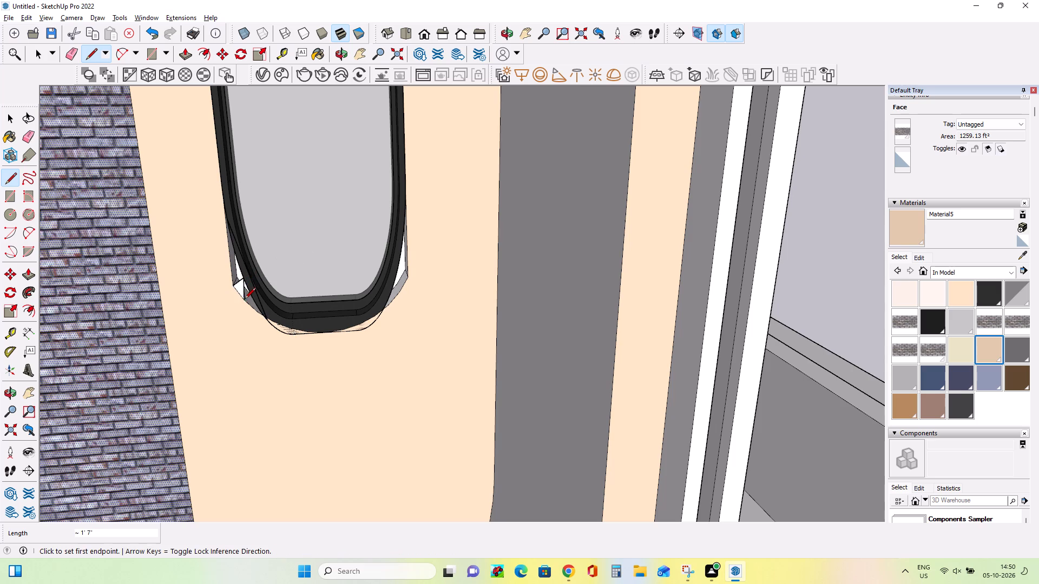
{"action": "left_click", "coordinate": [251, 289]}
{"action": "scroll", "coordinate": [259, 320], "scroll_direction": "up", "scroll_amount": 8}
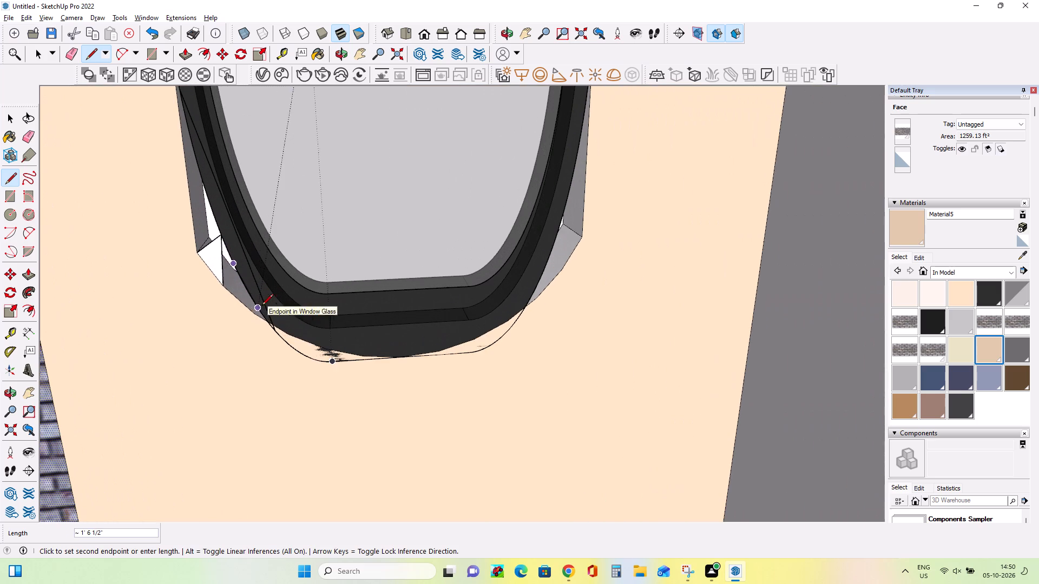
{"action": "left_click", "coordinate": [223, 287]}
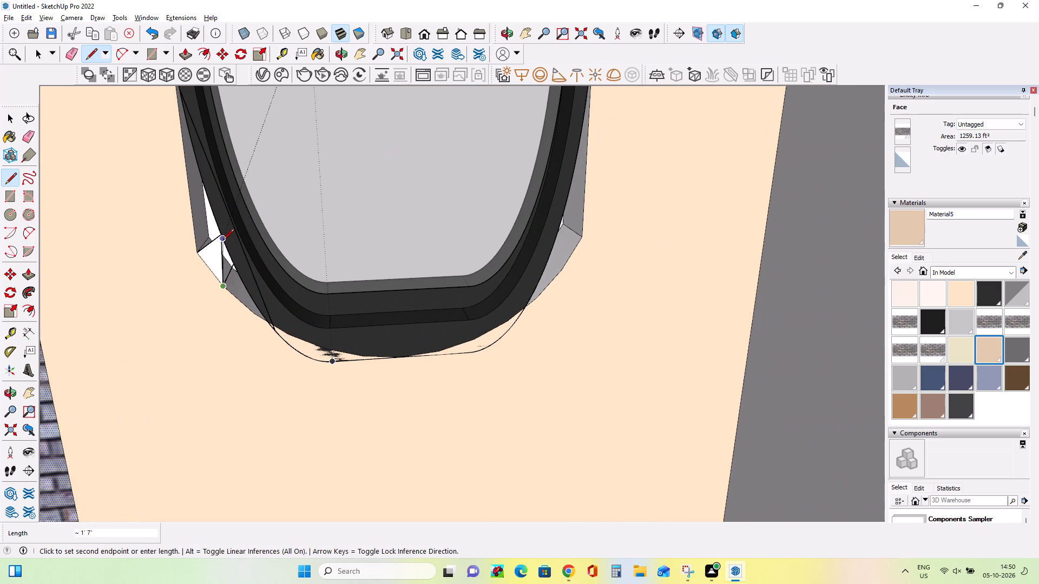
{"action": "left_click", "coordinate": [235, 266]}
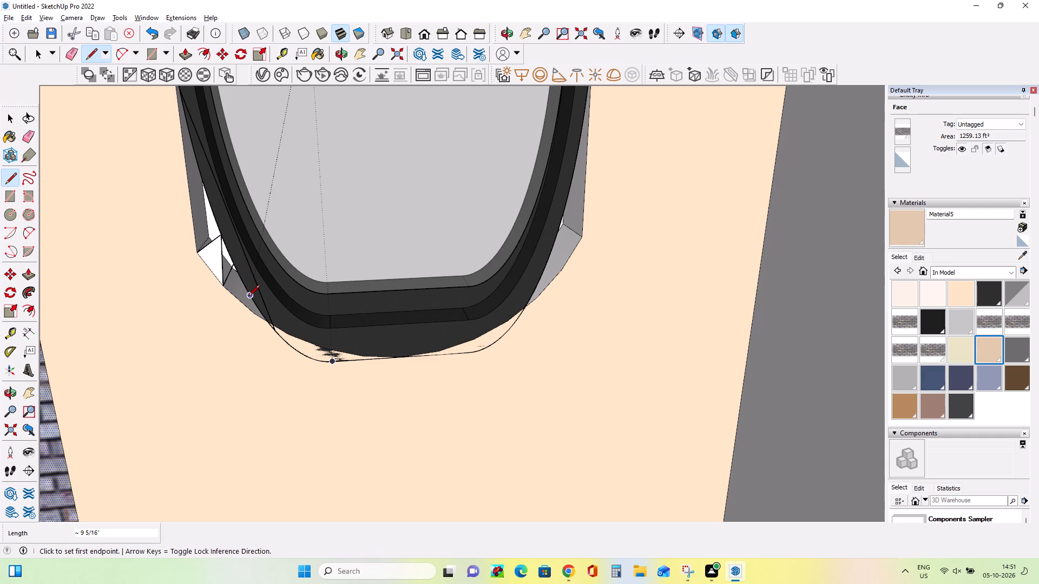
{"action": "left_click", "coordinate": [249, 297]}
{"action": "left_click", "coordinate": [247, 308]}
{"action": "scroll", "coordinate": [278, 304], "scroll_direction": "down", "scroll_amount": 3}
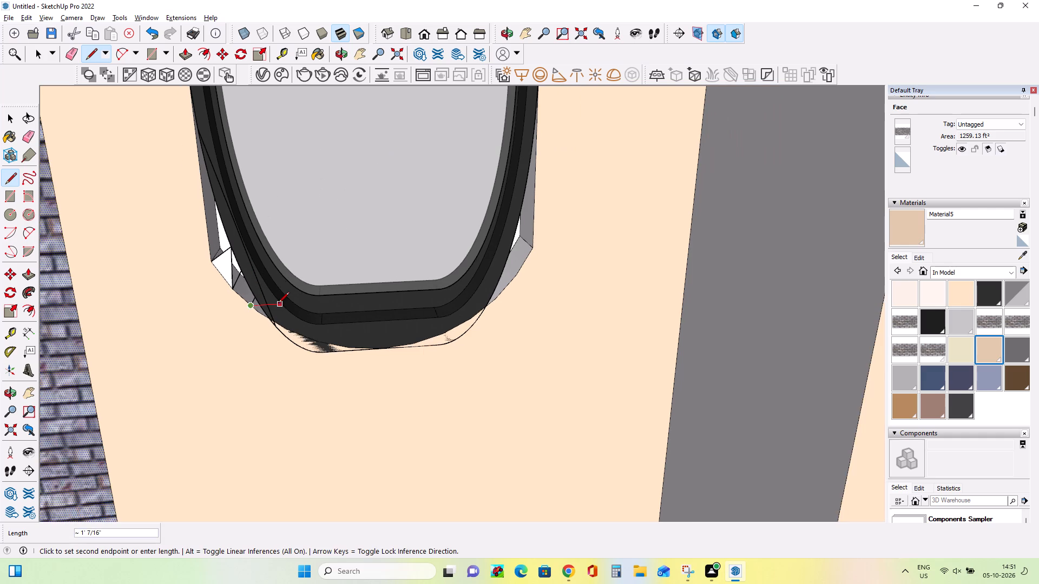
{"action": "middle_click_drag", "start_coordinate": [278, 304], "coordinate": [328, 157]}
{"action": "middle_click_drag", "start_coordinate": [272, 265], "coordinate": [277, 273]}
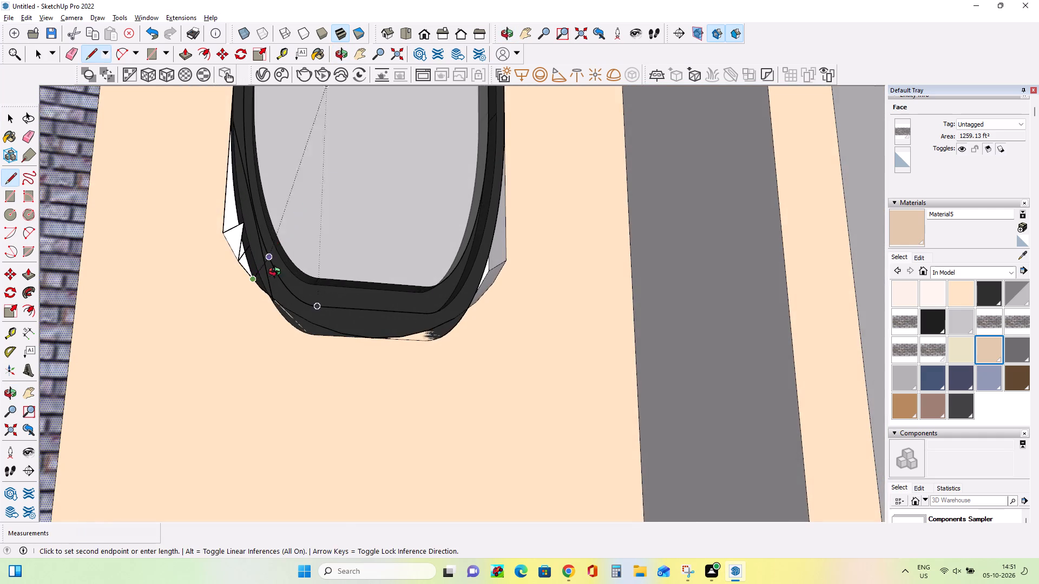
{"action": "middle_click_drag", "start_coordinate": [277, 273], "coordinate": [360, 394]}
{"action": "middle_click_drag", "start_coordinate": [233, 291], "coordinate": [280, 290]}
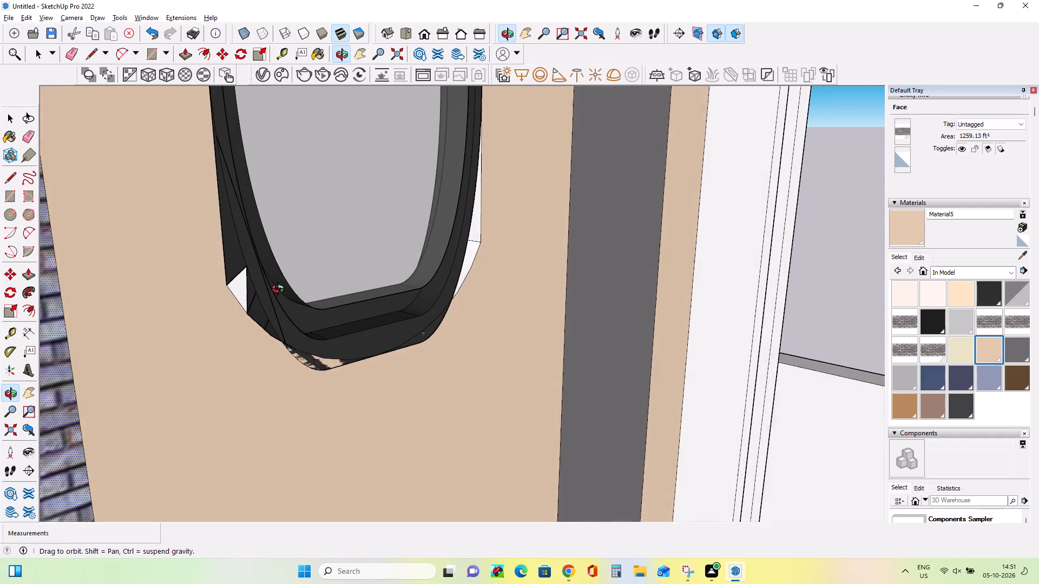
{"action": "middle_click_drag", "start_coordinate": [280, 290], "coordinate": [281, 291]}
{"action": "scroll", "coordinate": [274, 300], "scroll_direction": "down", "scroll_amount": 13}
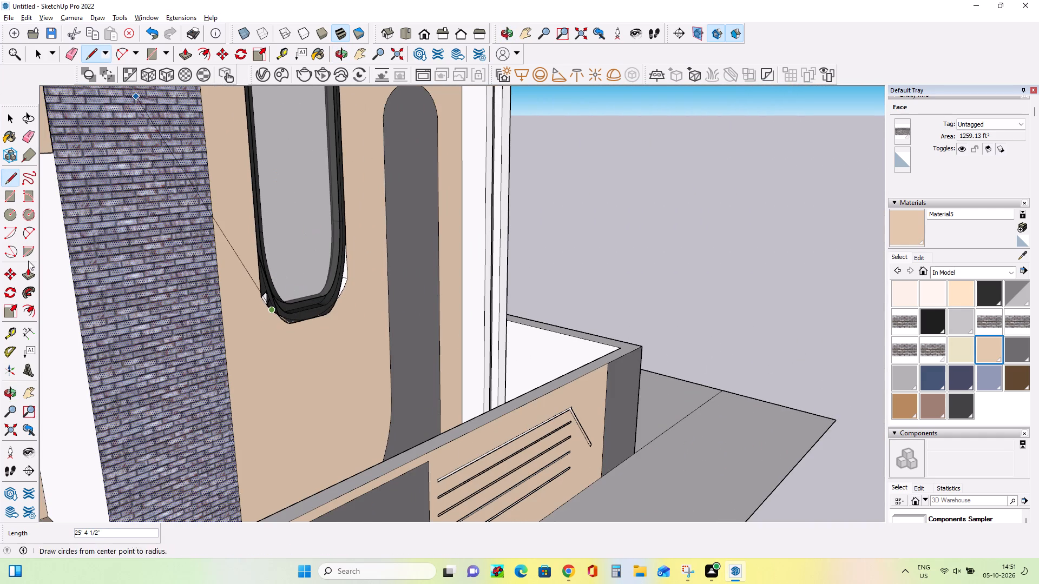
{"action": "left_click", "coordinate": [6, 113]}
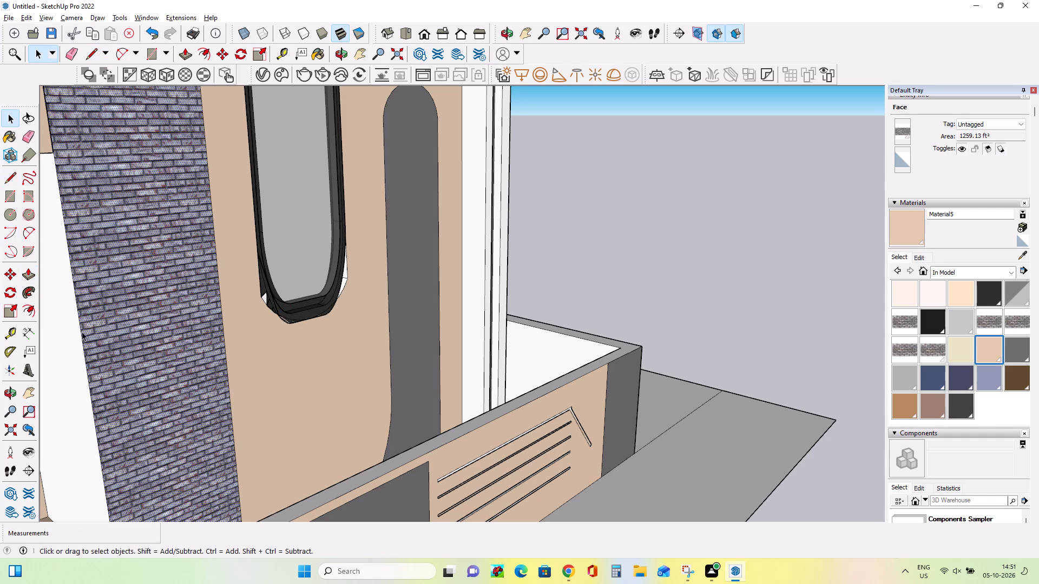
Examine the corner lines up close and the window glass's fit within the whole facade.
{"action": "middle_click_drag", "start_coordinate": [257, 339], "coordinate": [6, 404]}
{"action": "scroll", "coordinate": [305, 256], "scroll_direction": "up", "scroll_amount": 5}
{"action": "middle_click_drag", "start_coordinate": [309, 266], "coordinate": [332, 217]}
{"action": "scroll", "coordinate": [279, 253], "scroll_direction": "down", "scroll_amount": 1}
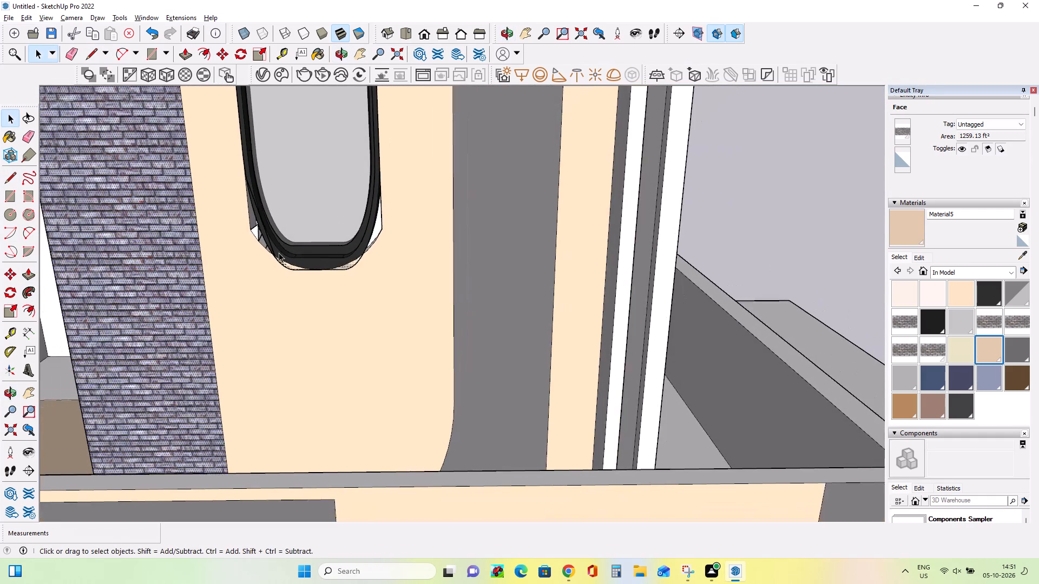
{"action": "scroll", "coordinate": [279, 253], "scroll_direction": "down", "scroll_amount": 19}
{"action": "scroll", "coordinate": [279, 253], "scroll_direction": "down", "scroll_amount": 5}
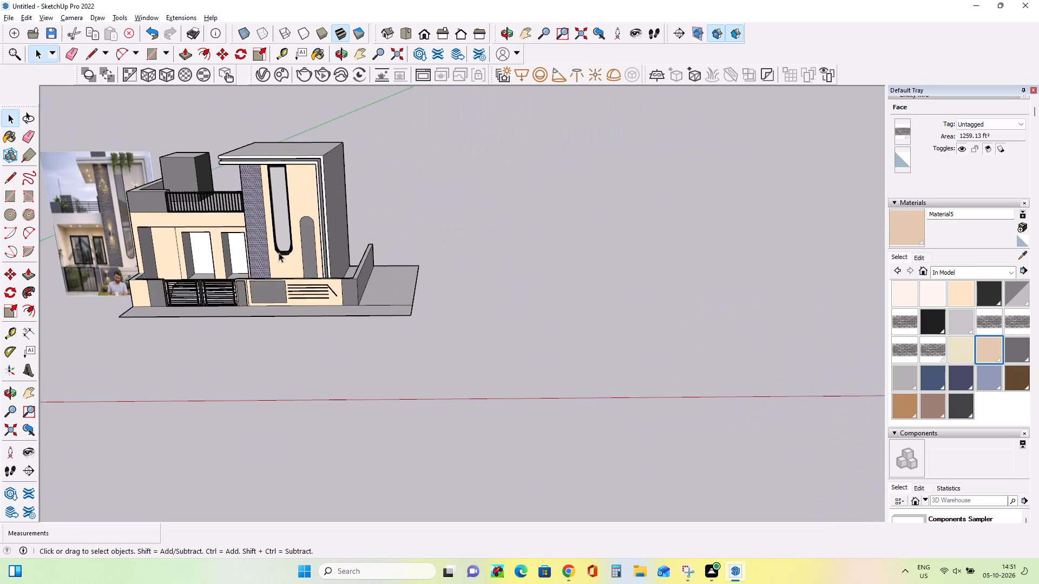
{"action": "scroll", "coordinate": [279, 253], "scroll_direction": "down", "scroll_amount": 4}
{"action": "middle_click_drag", "start_coordinate": [279, 258], "coordinate": [365, 200]}
{"action": "scroll", "coordinate": [267, 255], "scroll_direction": "up", "scroll_amount": 8}
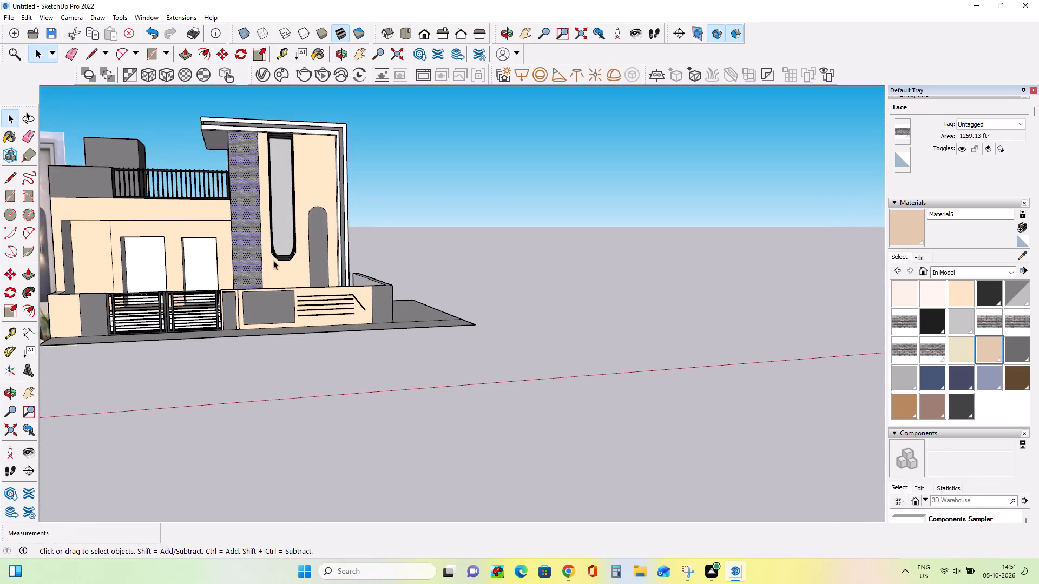
{"action": "scroll", "coordinate": [273, 239], "scroll_direction": "up", "scroll_amount": 8}
{"action": "scroll", "coordinate": [325, 278], "scroll_direction": "up", "scroll_amount": 1}
{"action": "middle_click_drag", "start_coordinate": [325, 278], "coordinate": [296, 308]}
{"action": "scroll", "coordinate": [280, 270], "scroll_direction": "up", "scroll_amount": 8}
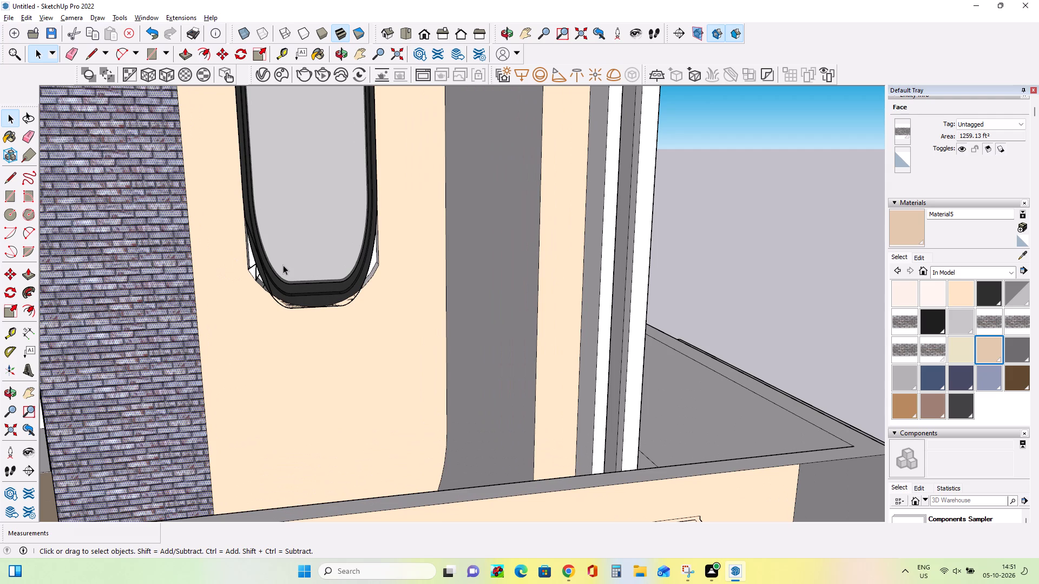
{"action": "scroll", "coordinate": [357, 276], "scroll_direction": "down", "scroll_amount": 9}
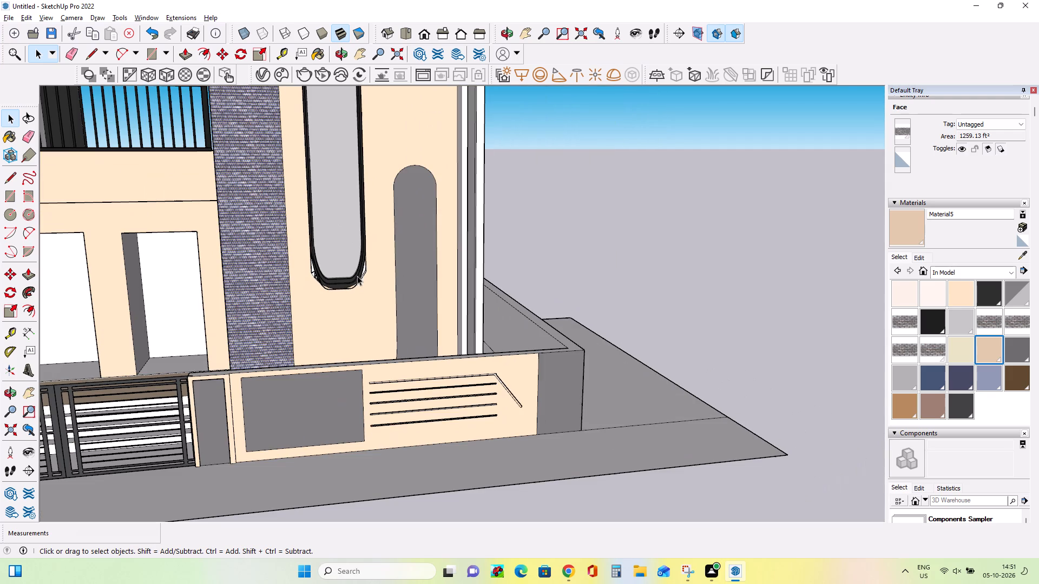
Shorten the Window Glass component by scaling its bottom edge upward, clear of the recess's curved end.
{"action": "left_click", "coordinate": [350, 238]}
{"action": "left_click", "coordinate": [10, 309]}
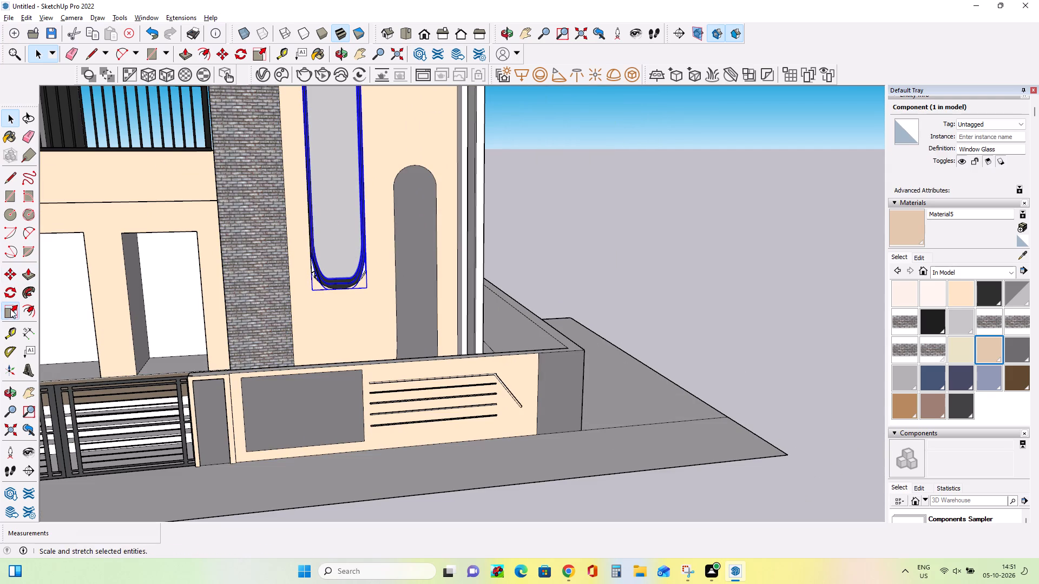
{"action": "left_click", "coordinate": [342, 290]}
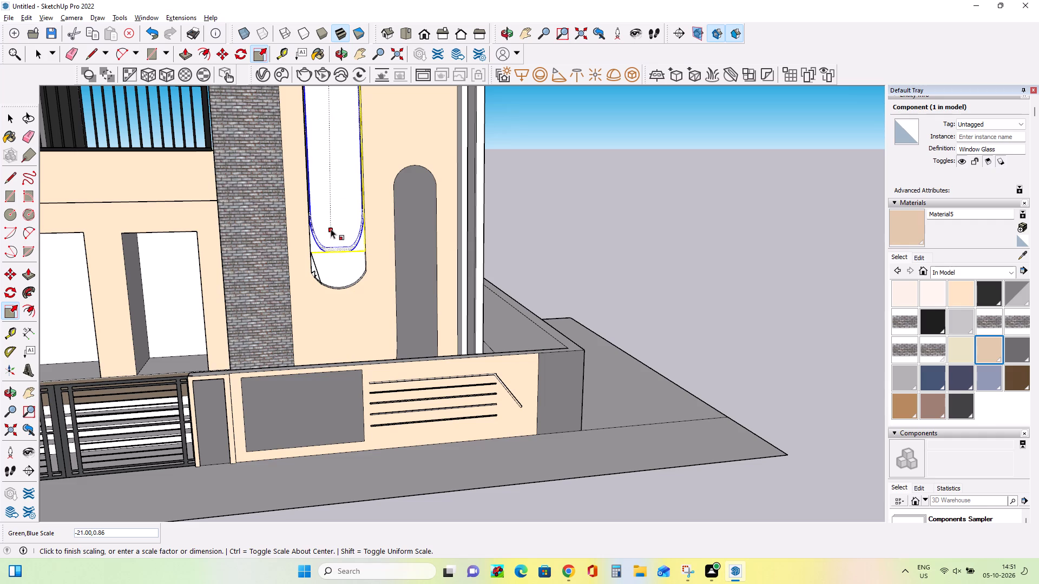
{"action": "key", "text": "Escape"}
{"action": "left_click", "coordinate": [335, 291]}
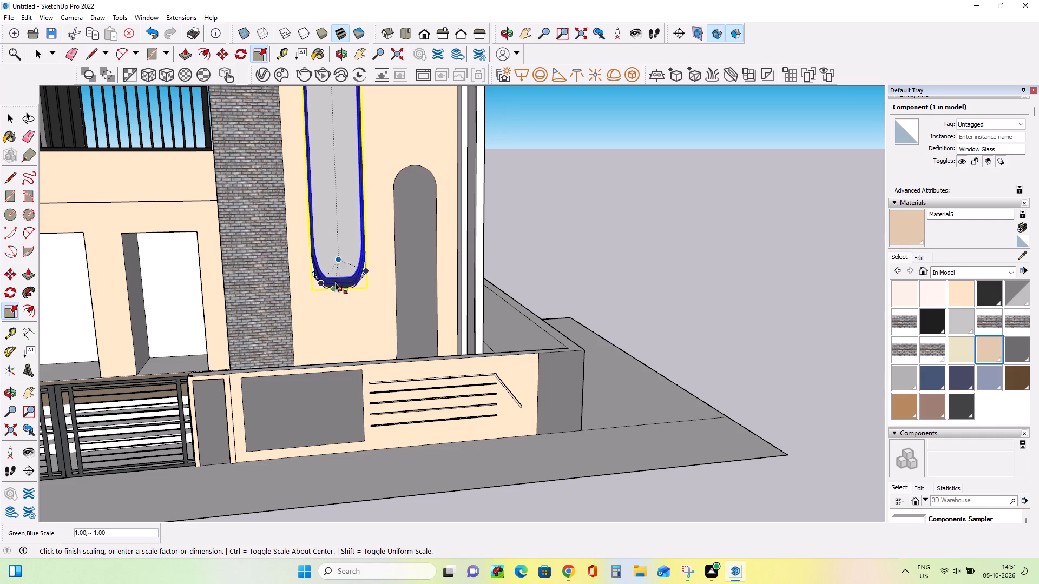
{"action": "left_click", "coordinate": [331, 211]}
Move the shortened window glass about 2' from its lower corner.
{"action": "middle_click_drag", "start_coordinate": [370, 251], "coordinate": [389, 332]}
{"action": "middle_click_drag", "start_coordinate": [345, 277], "coordinate": [420, 281]}
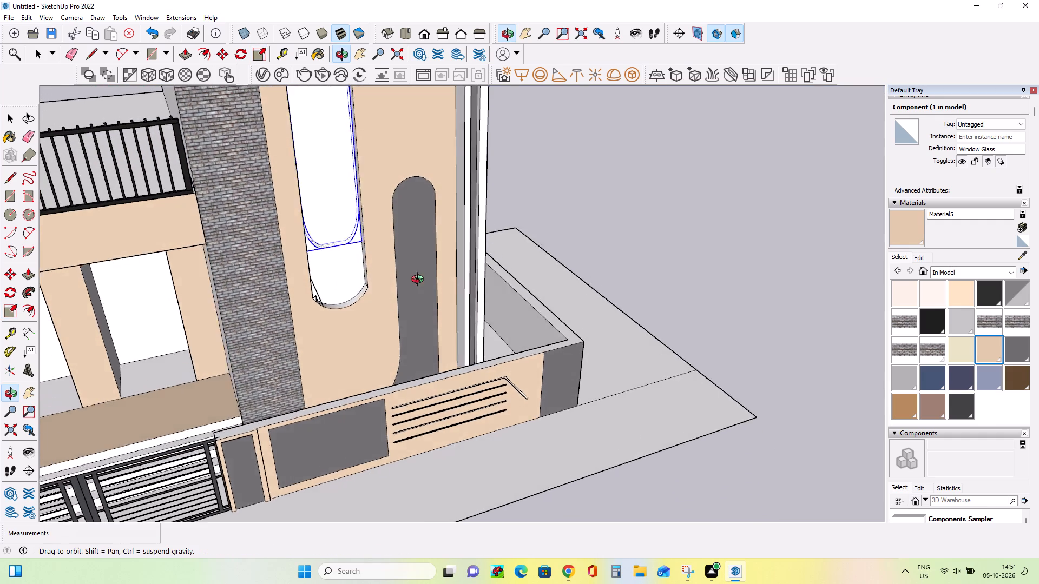
{"action": "middle_click_drag", "start_coordinate": [420, 281], "coordinate": [458, 276]}
{"action": "middle_click_drag", "start_coordinate": [386, 263], "coordinate": [332, 274]}
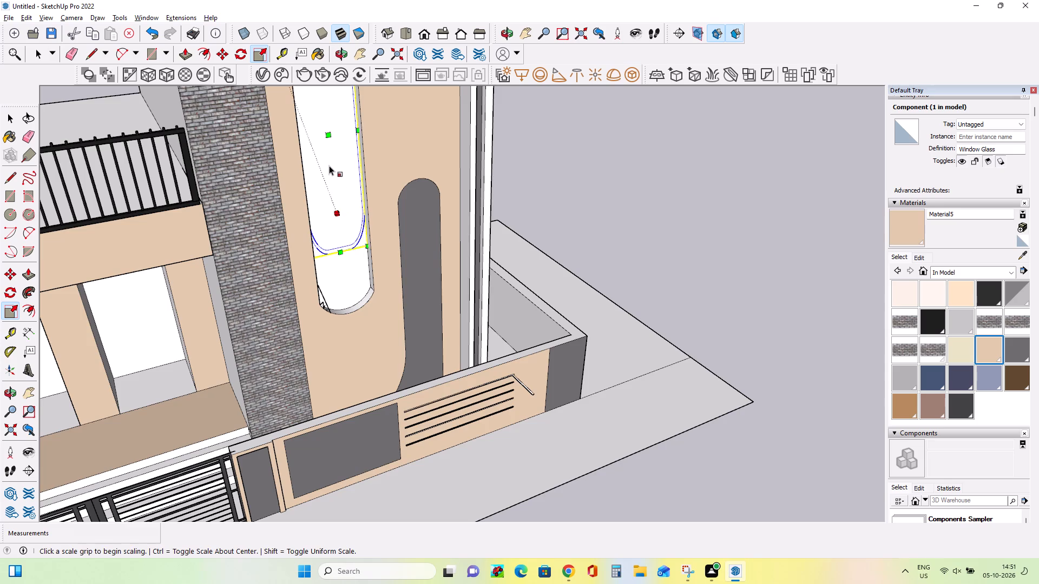
{"action": "scroll", "coordinate": [329, 165], "scroll_direction": "down", "scroll_amount": 13}
{"action": "scroll", "coordinate": [343, 106], "scroll_direction": "up", "scroll_amount": 1}
{"action": "scroll", "coordinate": [343, 106], "scroll_direction": "down", "scroll_amount": 1}
{"action": "scroll", "coordinate": [343, 106], "scroll_direction": "up", "scroll_amount": 7}
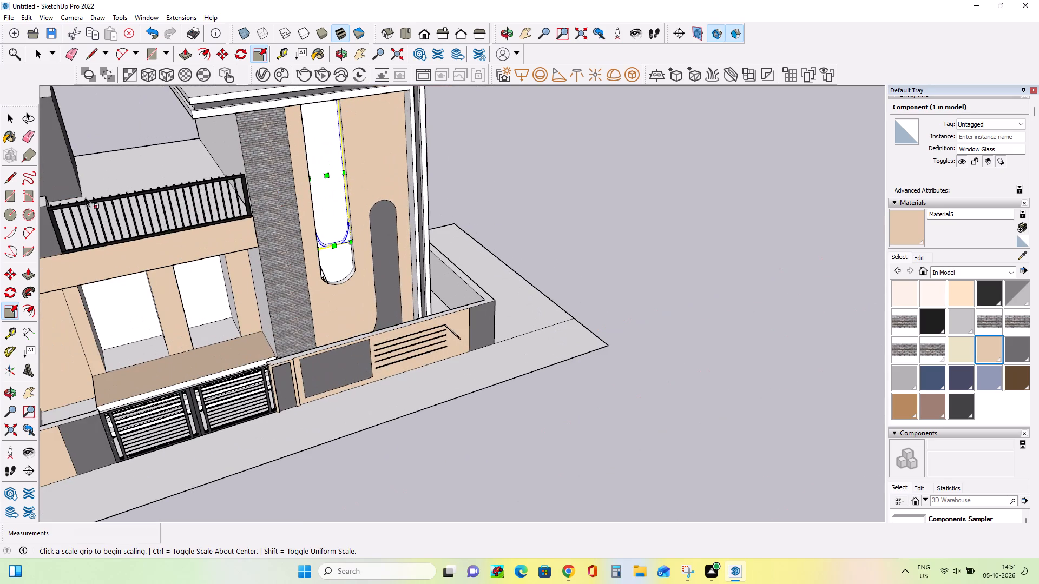
{"action": "left_click", "coordinate": [10, 280]}
{"action": "left_click", "coordinate": [353, 241]}
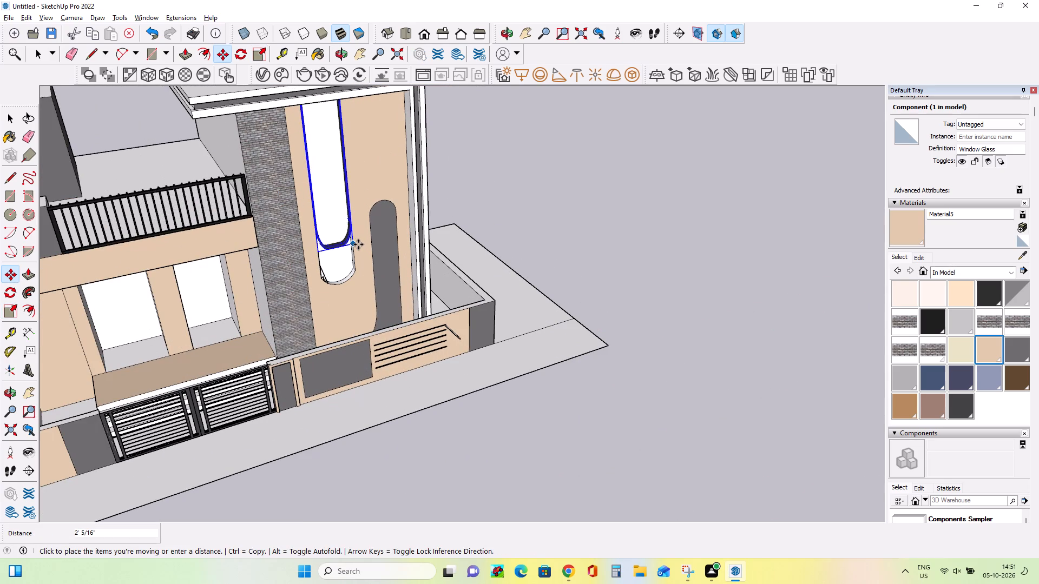
{"action": "left_click", "coordinate": [356, 242]}
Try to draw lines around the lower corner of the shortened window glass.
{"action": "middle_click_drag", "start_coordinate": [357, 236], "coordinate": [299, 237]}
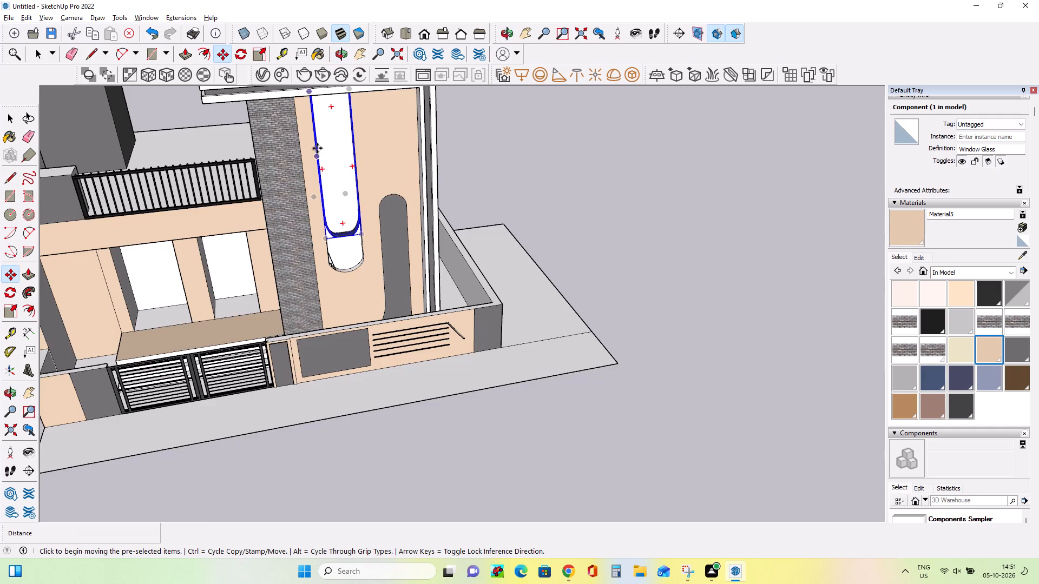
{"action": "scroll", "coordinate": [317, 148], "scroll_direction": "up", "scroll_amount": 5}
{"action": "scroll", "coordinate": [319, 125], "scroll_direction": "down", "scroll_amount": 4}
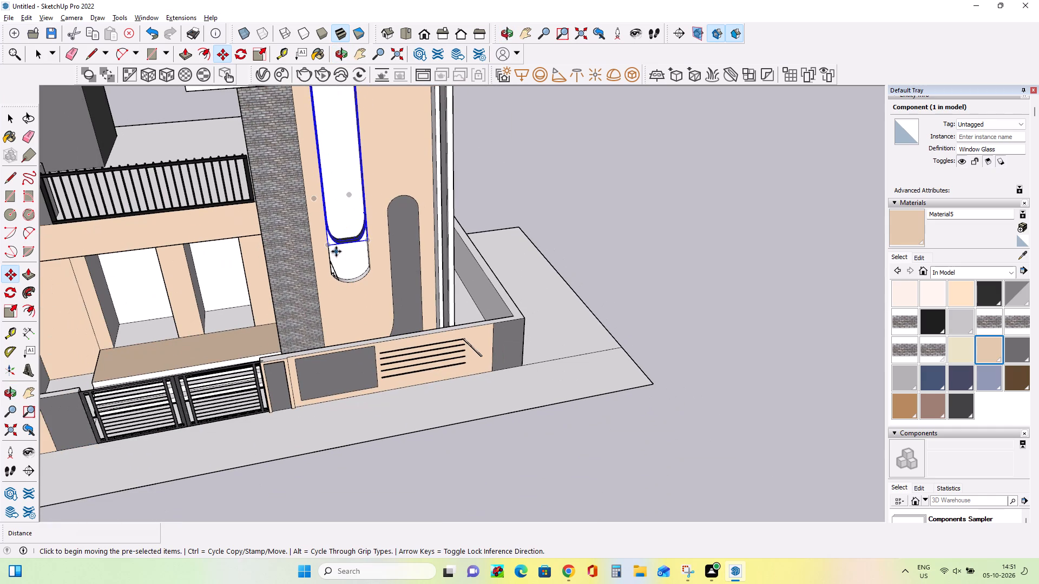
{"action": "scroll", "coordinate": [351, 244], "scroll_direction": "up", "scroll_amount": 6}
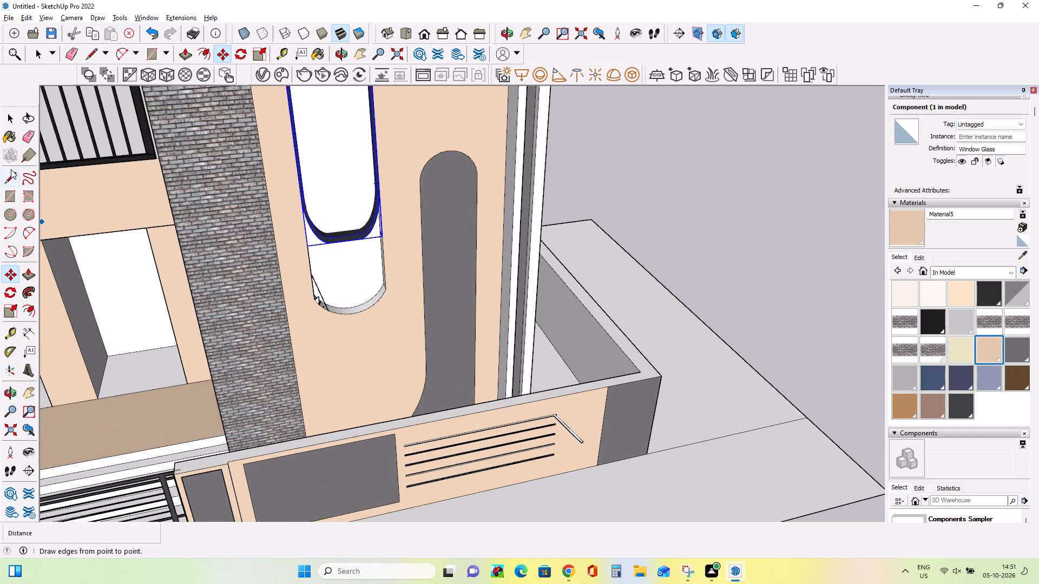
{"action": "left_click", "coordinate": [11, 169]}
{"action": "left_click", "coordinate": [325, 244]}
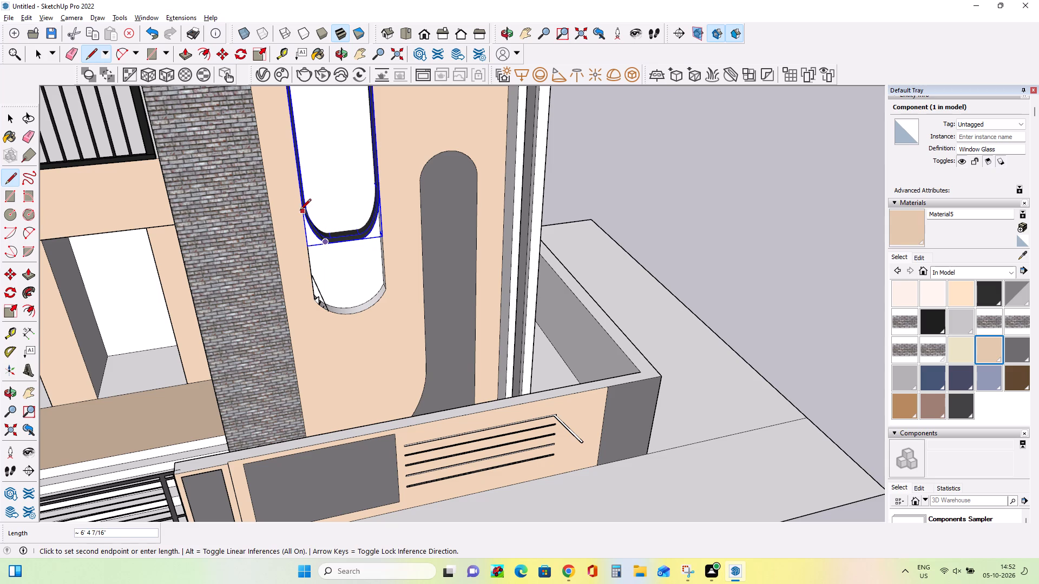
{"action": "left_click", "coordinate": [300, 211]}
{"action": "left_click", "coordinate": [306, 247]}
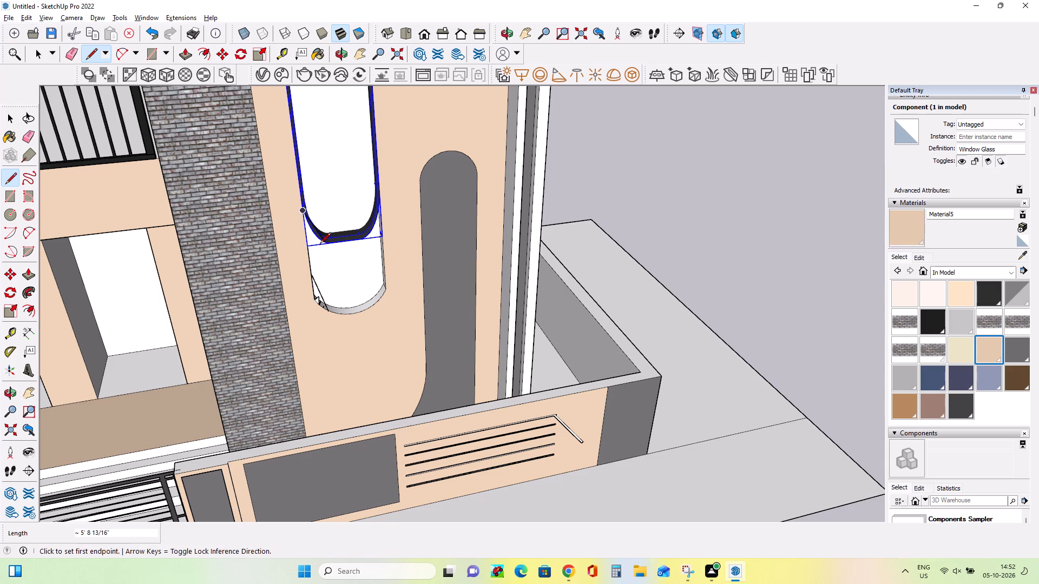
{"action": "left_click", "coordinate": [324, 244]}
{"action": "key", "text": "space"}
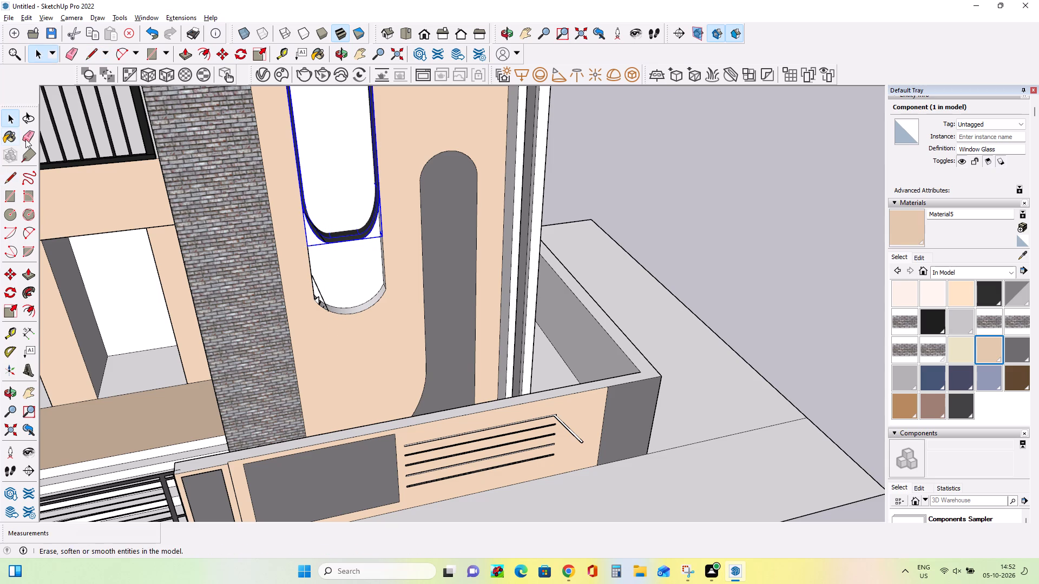
Erase the leftover corner lines at the recess's curved bottom so its rounded outline is clean.
{"action": "left_click", "coordinate": [25, 139]}
{"action": "left_click", "coordinate": [327, 305]}
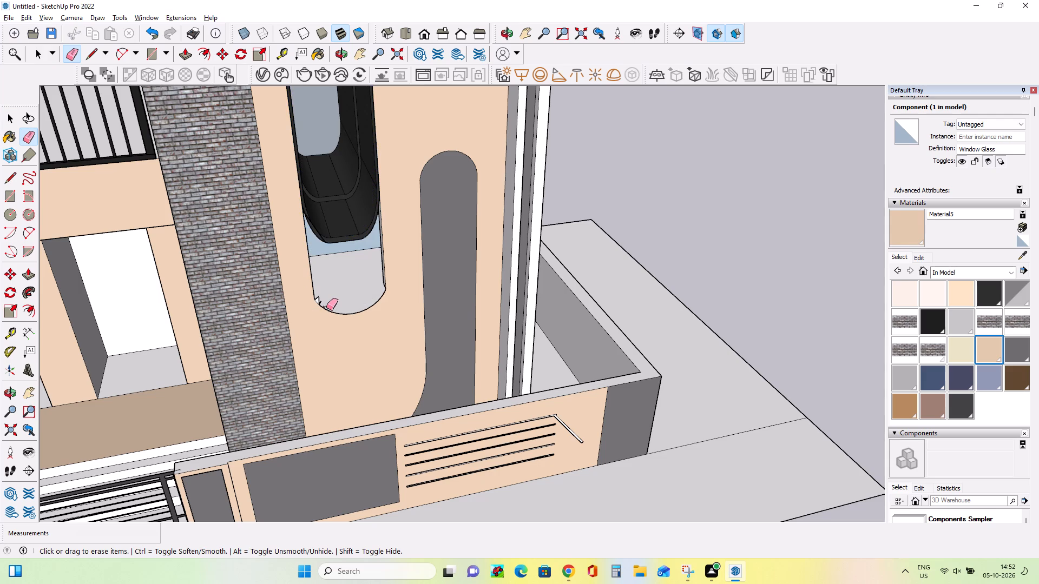
{"action": "left_click", "coordinate": [318, 300]}
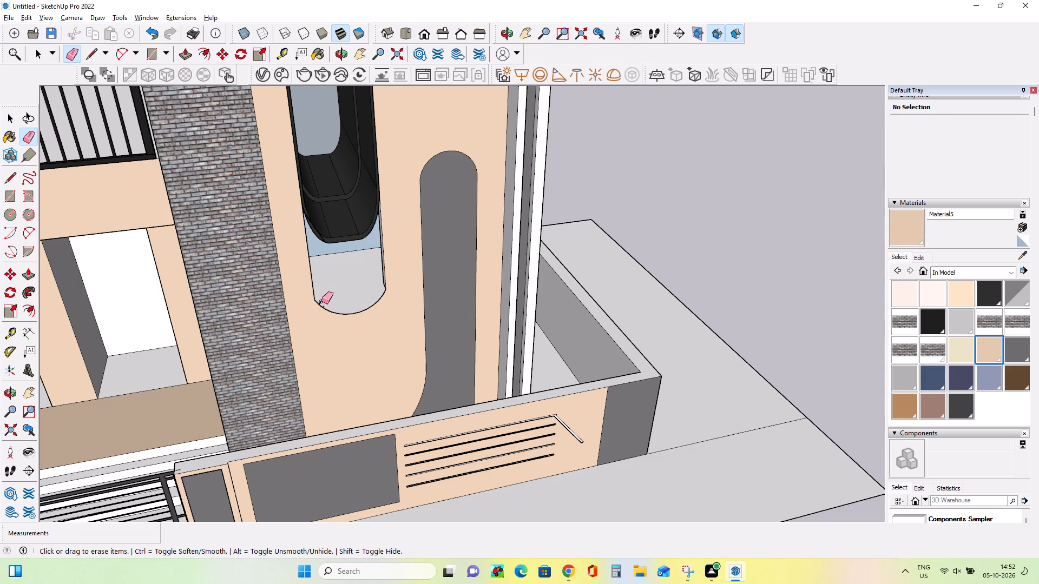
{"action": "left_click", "coordinate": [321, 301]}
{"action": "left_click", "coordinate": [322, 304]}
{"action": "left_click", "coordinate": [325, 306]}
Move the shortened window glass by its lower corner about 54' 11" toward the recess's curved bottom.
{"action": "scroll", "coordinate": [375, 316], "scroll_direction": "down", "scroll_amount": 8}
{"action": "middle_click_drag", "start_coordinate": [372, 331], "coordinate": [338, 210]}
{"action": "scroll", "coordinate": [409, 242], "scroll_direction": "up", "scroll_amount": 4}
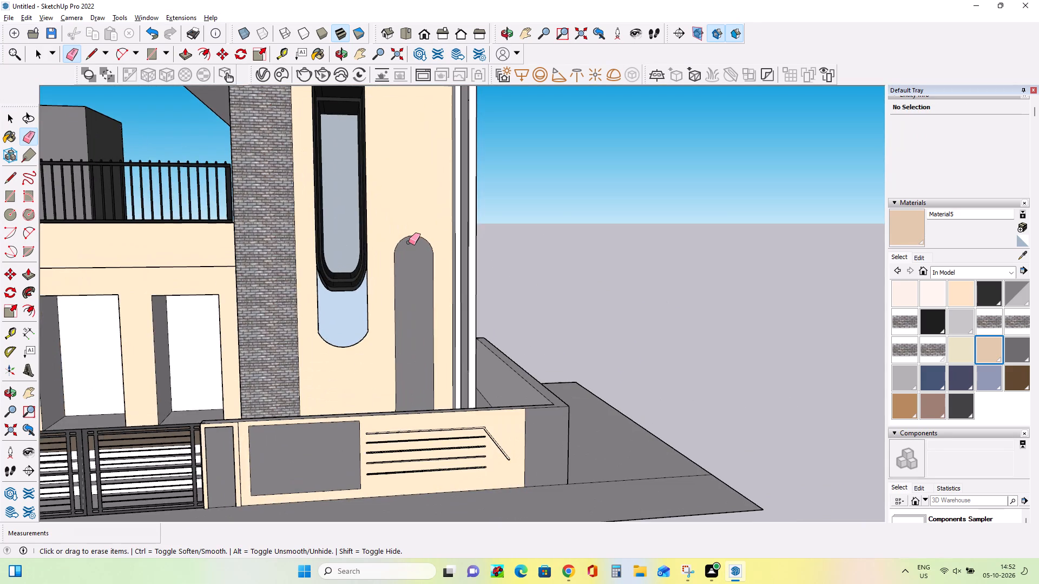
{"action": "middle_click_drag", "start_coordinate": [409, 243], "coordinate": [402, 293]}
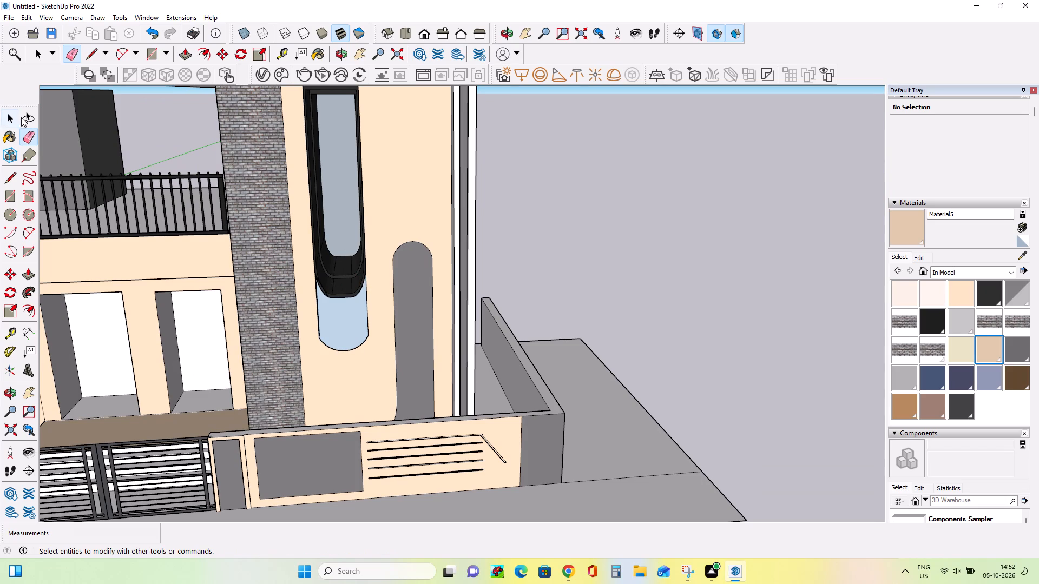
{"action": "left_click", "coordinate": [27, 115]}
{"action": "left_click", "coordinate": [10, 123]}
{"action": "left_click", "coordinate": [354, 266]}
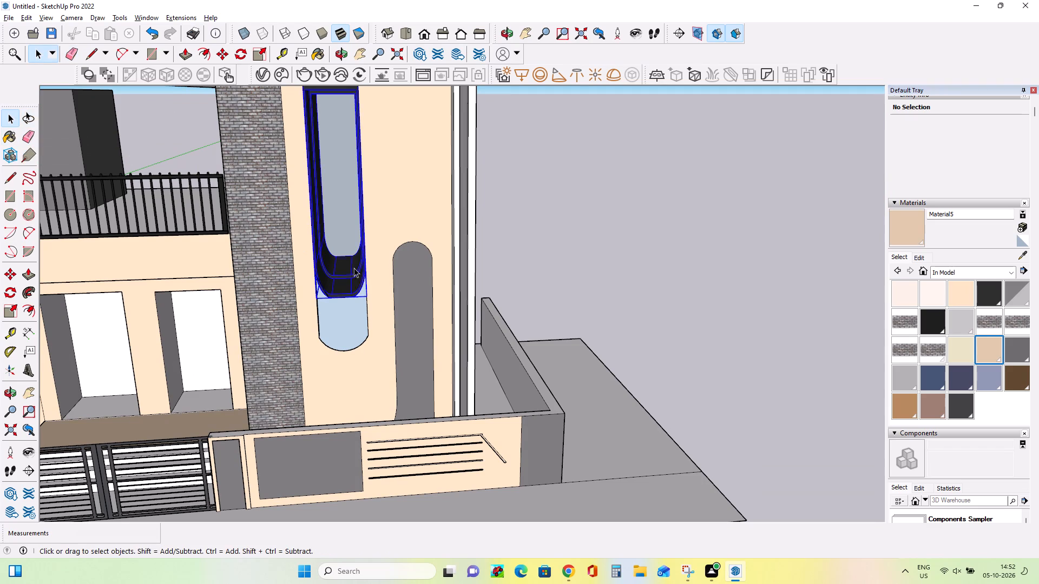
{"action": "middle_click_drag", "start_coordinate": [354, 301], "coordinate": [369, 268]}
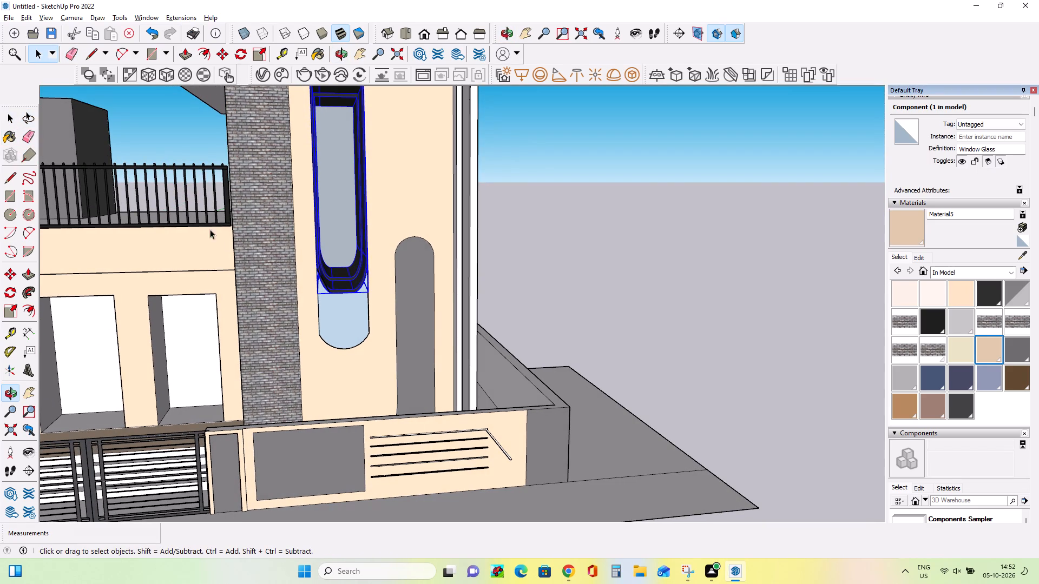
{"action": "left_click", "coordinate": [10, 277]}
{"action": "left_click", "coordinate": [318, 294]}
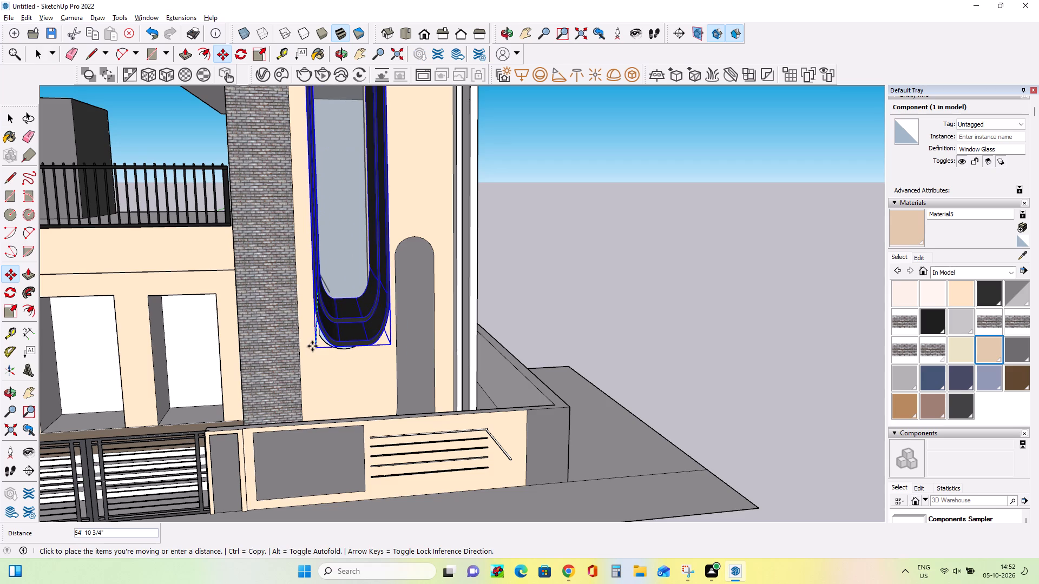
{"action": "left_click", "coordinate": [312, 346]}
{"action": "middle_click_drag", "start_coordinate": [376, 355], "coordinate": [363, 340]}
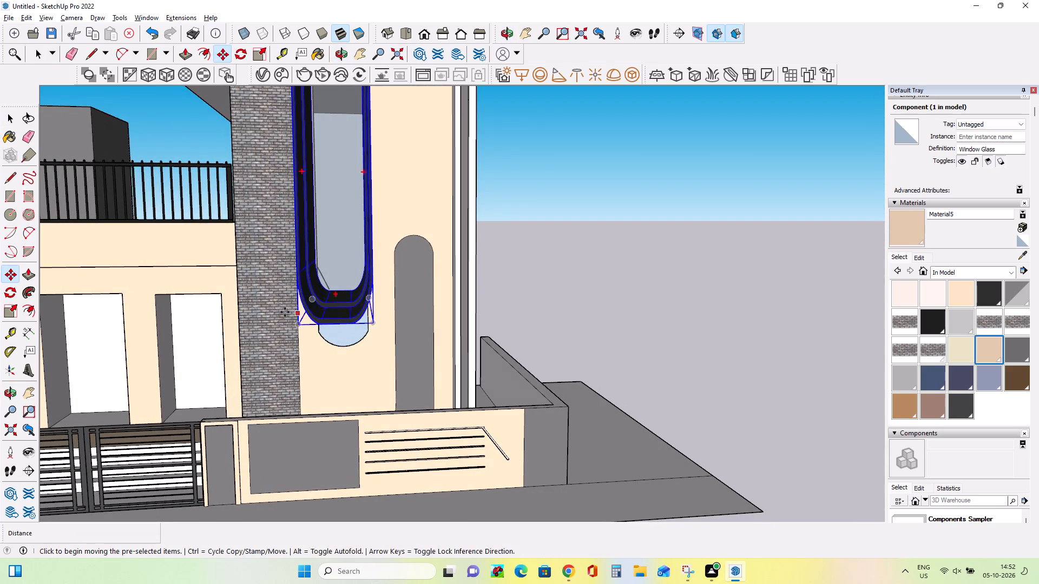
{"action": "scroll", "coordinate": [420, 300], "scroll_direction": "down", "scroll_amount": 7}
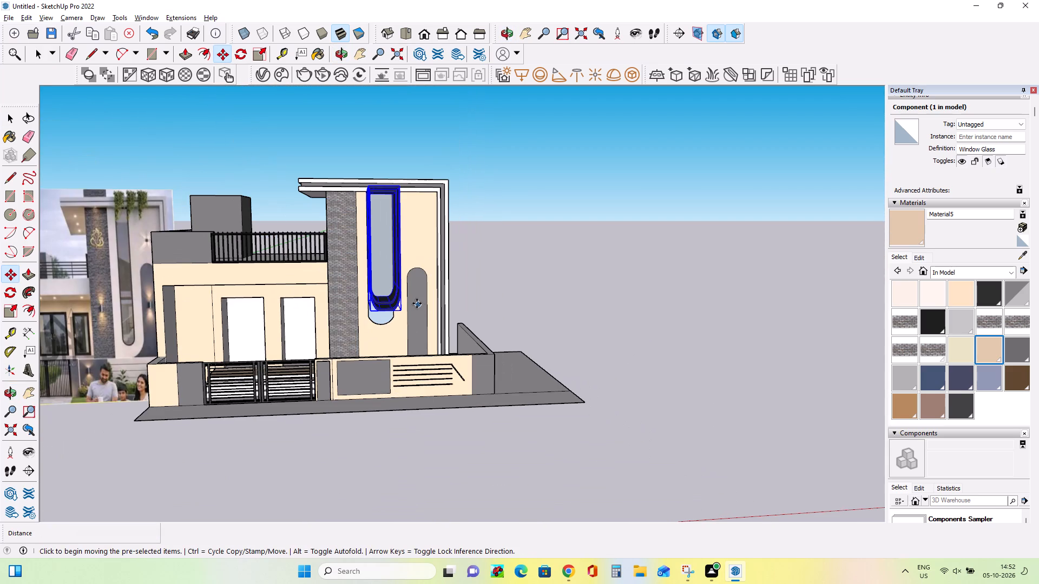
Undo the recent window glass and recess edits back to the full-length window glass filling the recess.
{"action": "key", "text": "ctrl+z"}
{"action": "key", "text": "ctrl+z"}
{"action": "key", "text": "ctrl+z"}
{"action": "key", "text": "ctrl+z"}
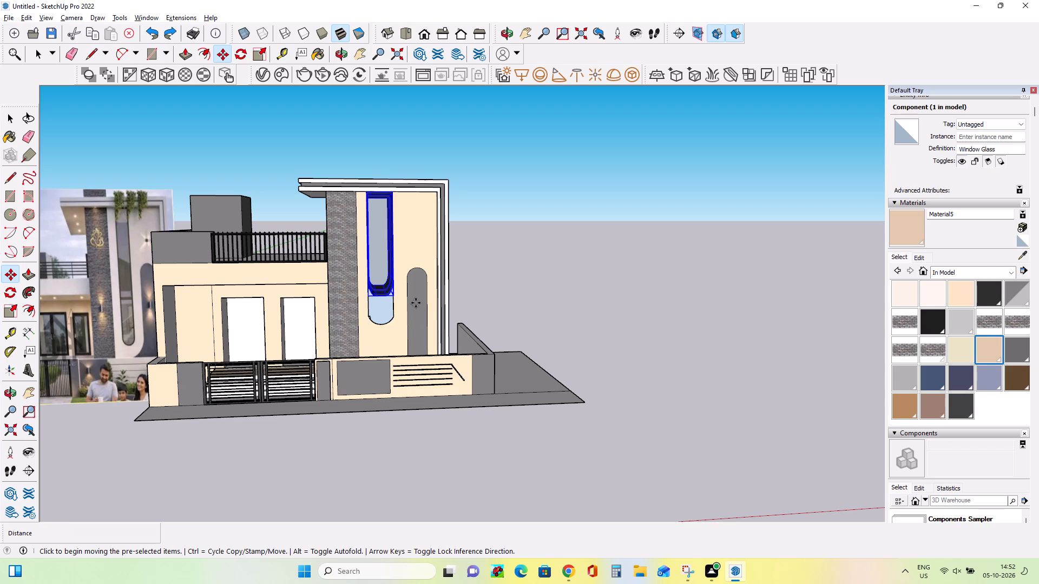
{"action": "key", "text": "ctrl+z"}
{"action": "key", "text": "ctrl+z"}
{"action": "key", "text": "ctrl+z"}
{"action": "key", "text": "ctrl+z"}
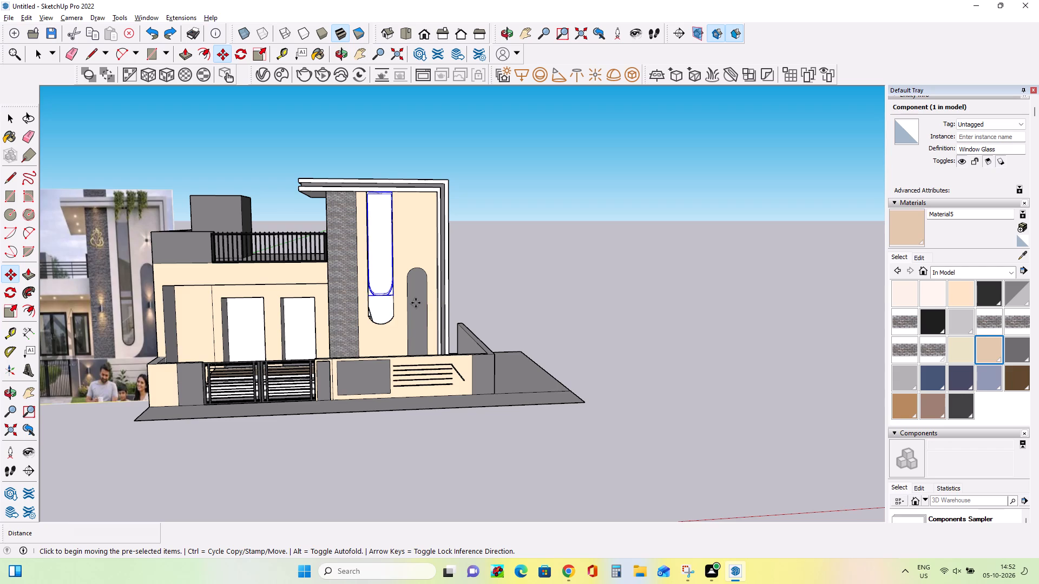
{"action": "key", "text": "ctrl+z"}
{"action": "key", "text": "ctrl+z"}
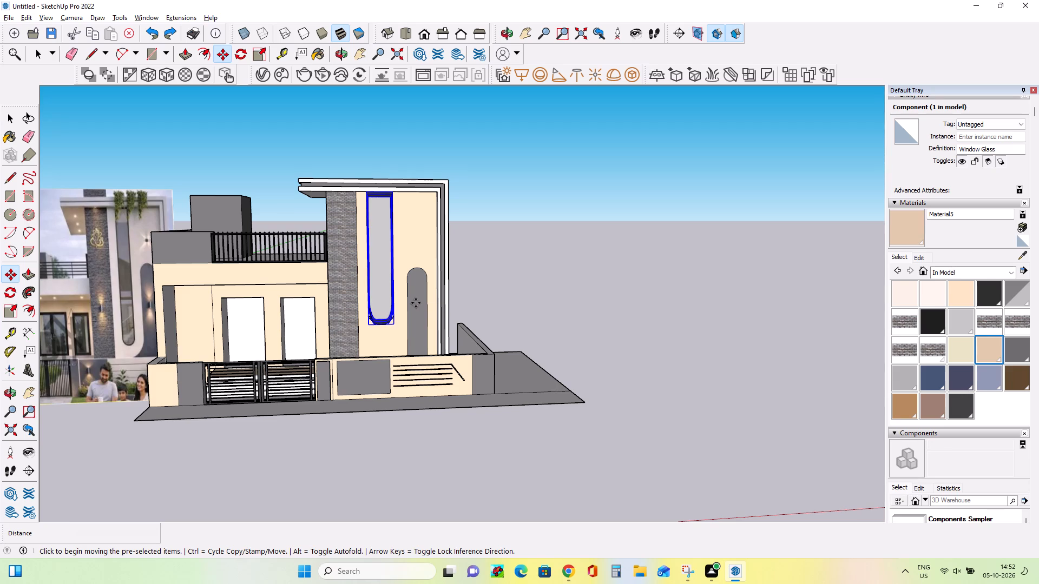
{"action": "key", "text": "ctrl+z"}
{"action": "key", "text": "ctrl+z"}
{"action": "key", "text": "ctrl+z"}
{"action": "key", "text": "ctrl+z"}
{"action": "key", "text": "ctrl+z"}
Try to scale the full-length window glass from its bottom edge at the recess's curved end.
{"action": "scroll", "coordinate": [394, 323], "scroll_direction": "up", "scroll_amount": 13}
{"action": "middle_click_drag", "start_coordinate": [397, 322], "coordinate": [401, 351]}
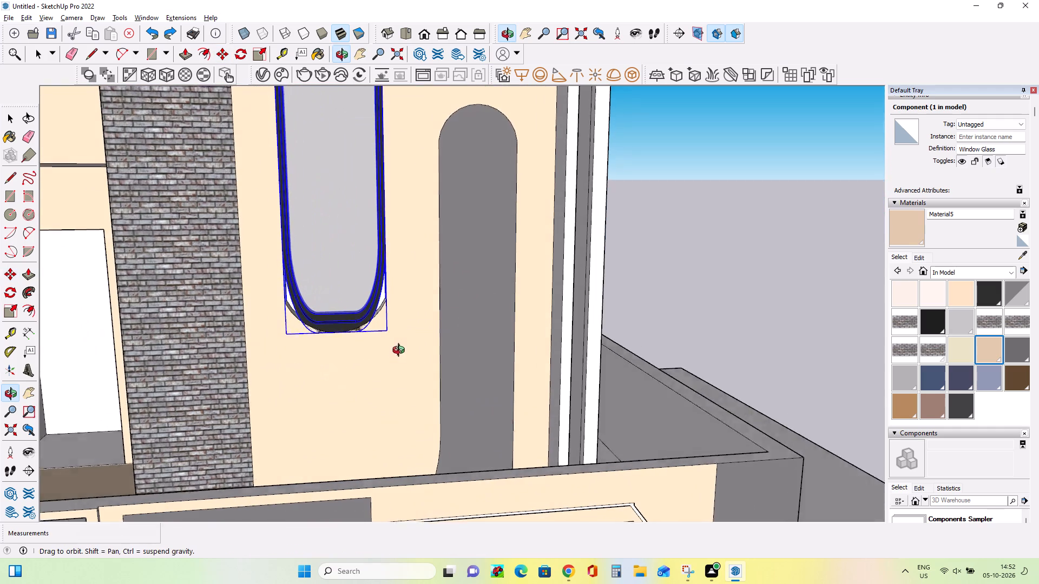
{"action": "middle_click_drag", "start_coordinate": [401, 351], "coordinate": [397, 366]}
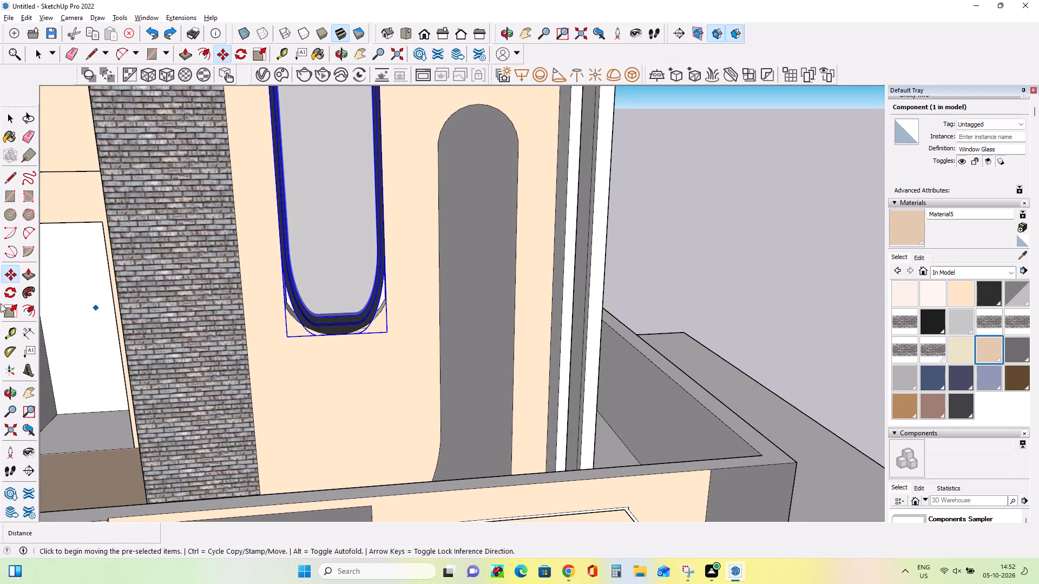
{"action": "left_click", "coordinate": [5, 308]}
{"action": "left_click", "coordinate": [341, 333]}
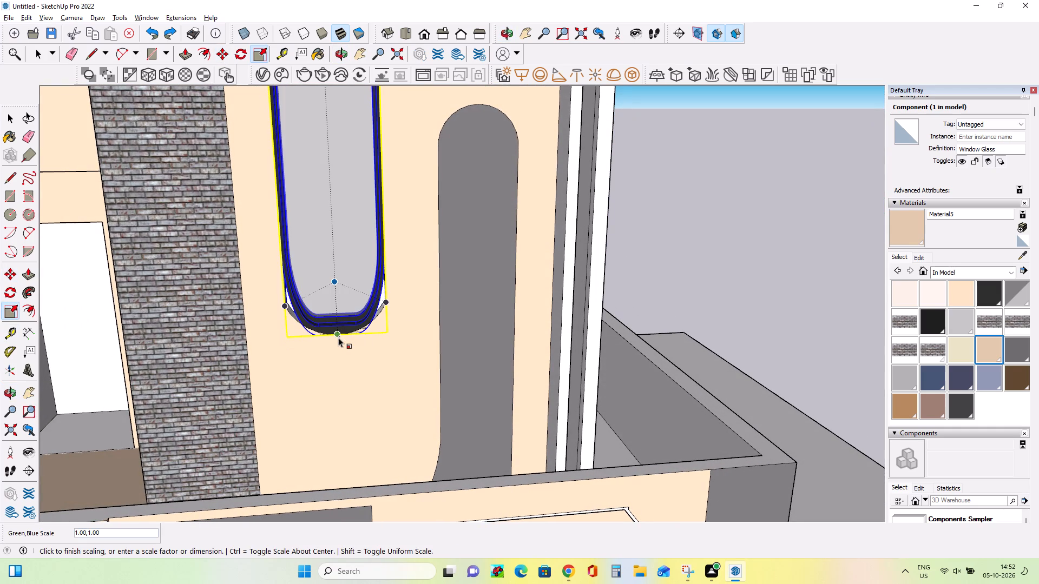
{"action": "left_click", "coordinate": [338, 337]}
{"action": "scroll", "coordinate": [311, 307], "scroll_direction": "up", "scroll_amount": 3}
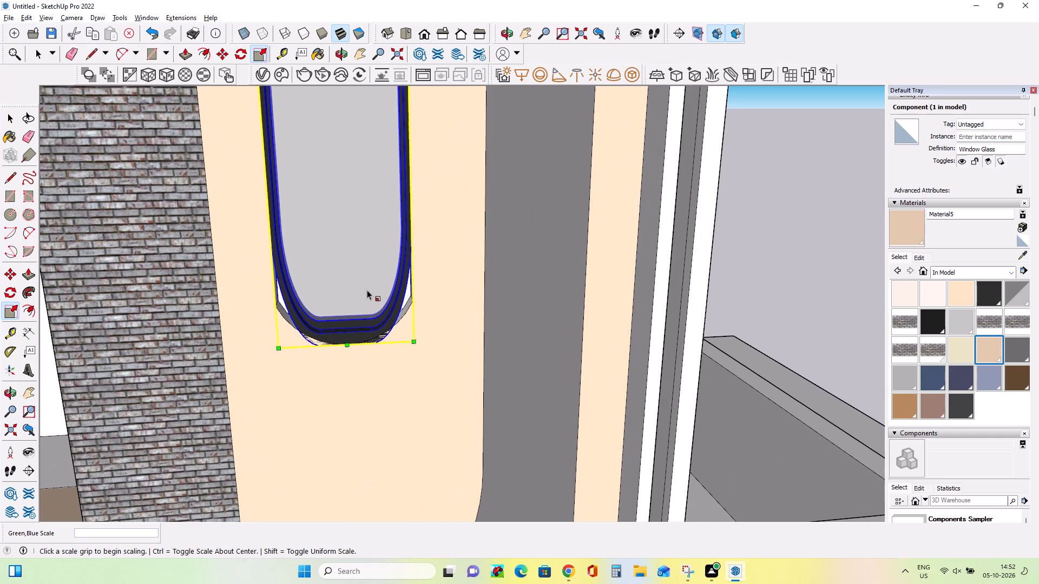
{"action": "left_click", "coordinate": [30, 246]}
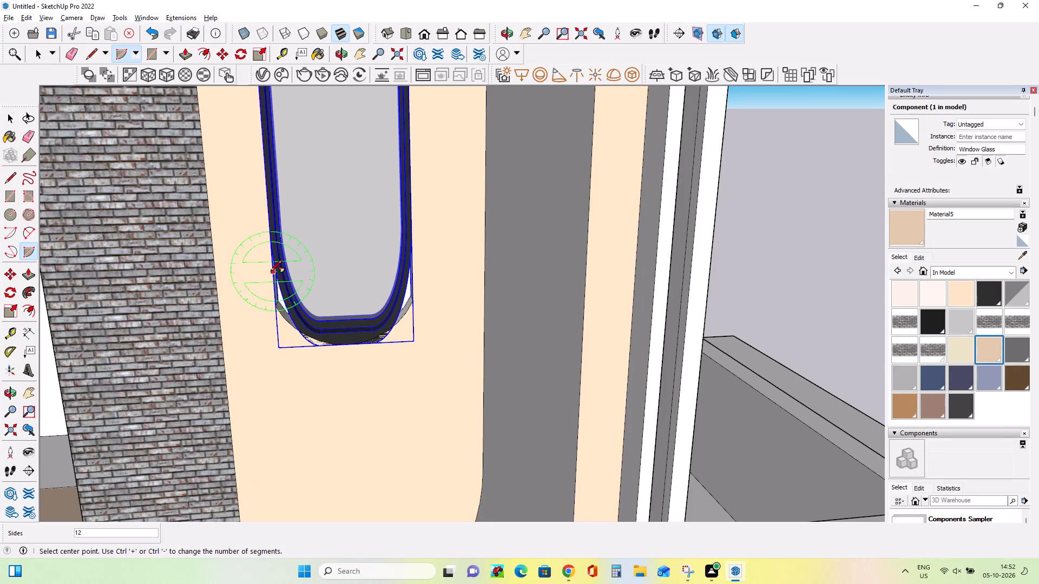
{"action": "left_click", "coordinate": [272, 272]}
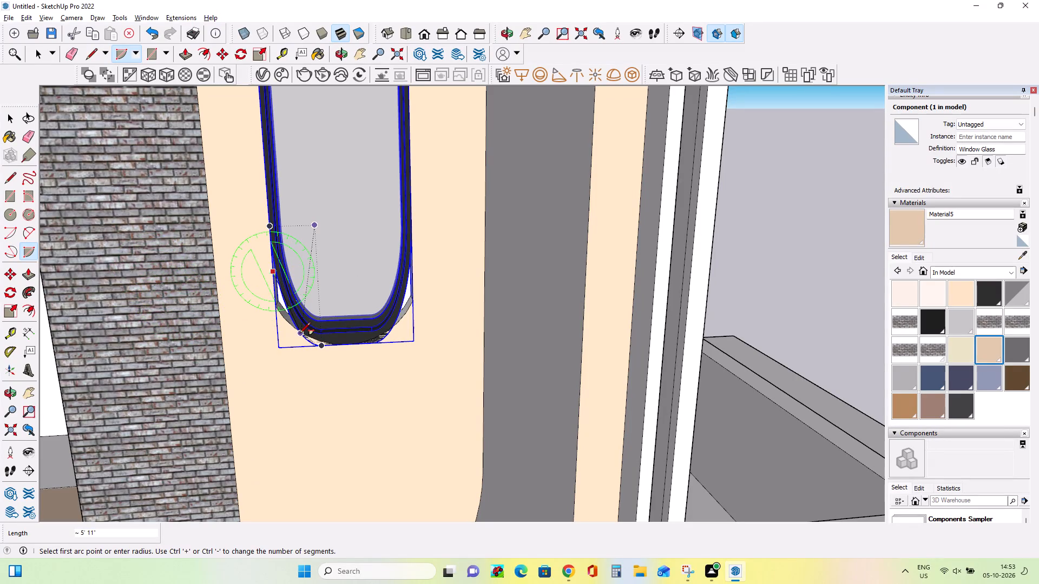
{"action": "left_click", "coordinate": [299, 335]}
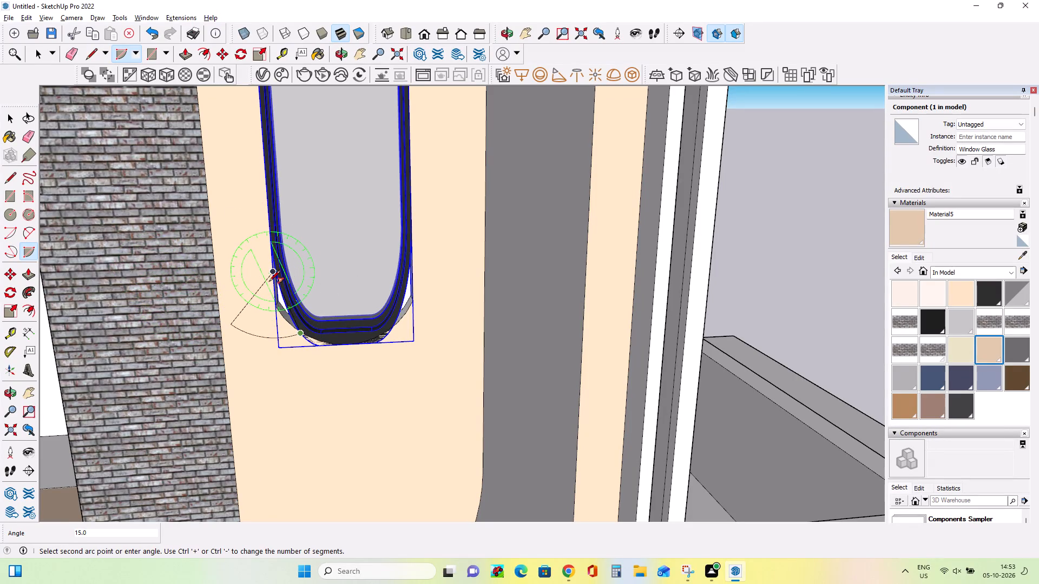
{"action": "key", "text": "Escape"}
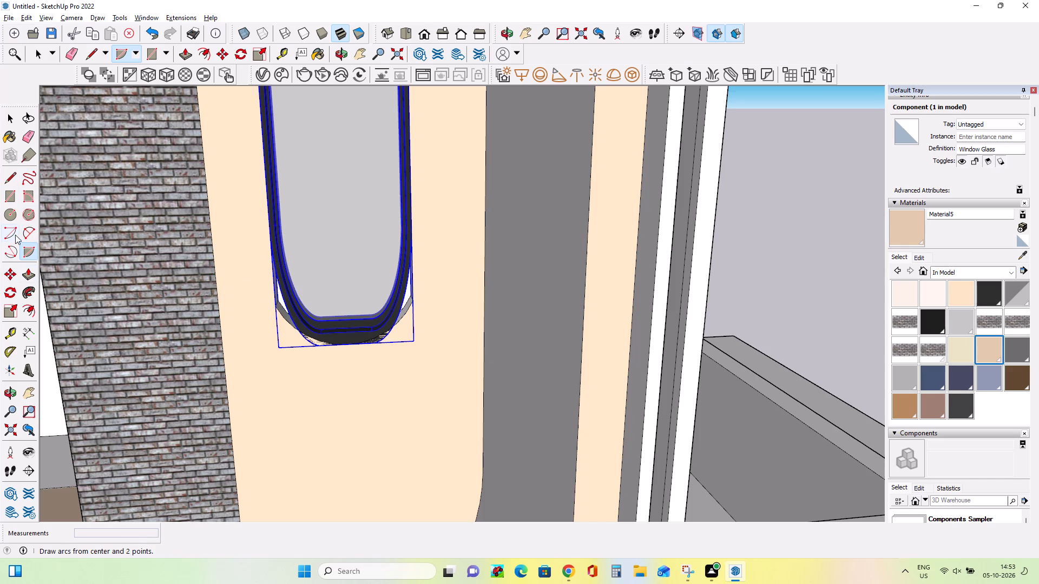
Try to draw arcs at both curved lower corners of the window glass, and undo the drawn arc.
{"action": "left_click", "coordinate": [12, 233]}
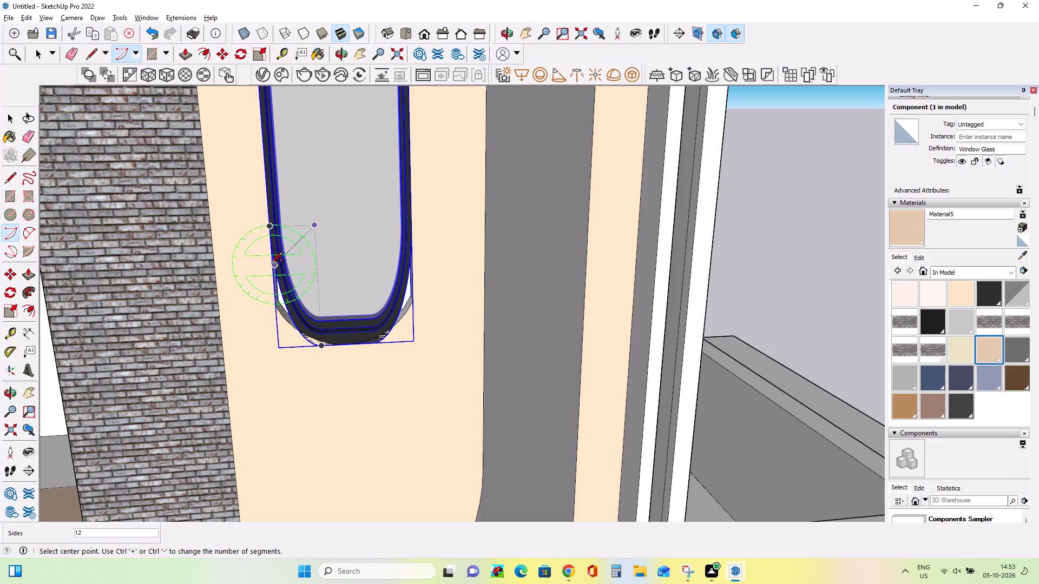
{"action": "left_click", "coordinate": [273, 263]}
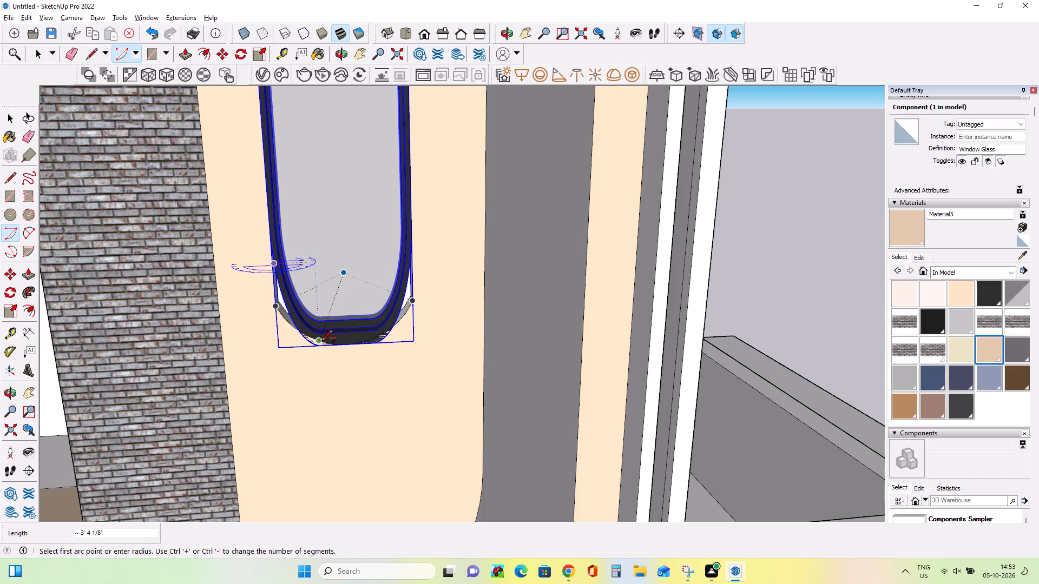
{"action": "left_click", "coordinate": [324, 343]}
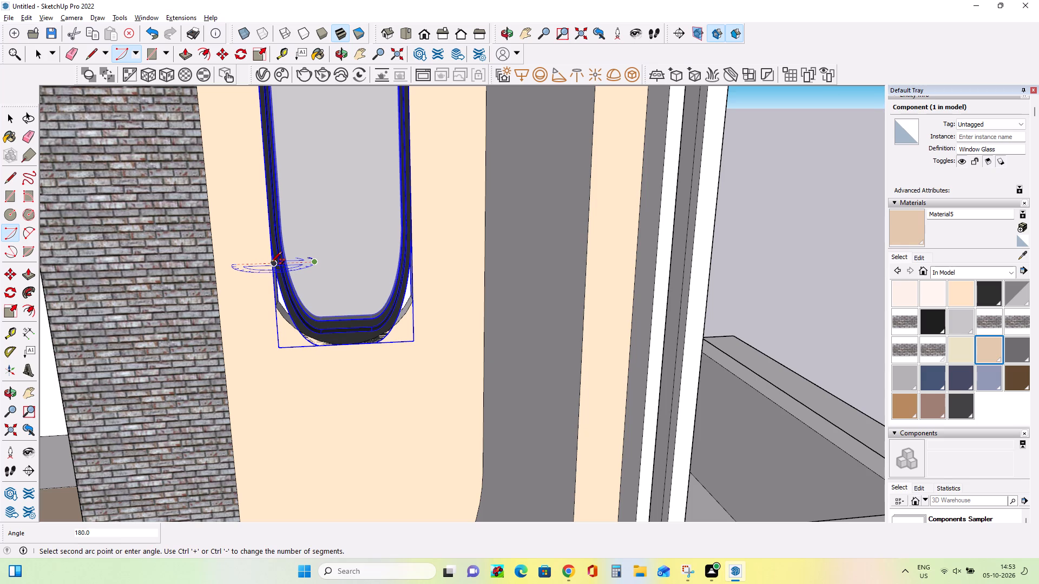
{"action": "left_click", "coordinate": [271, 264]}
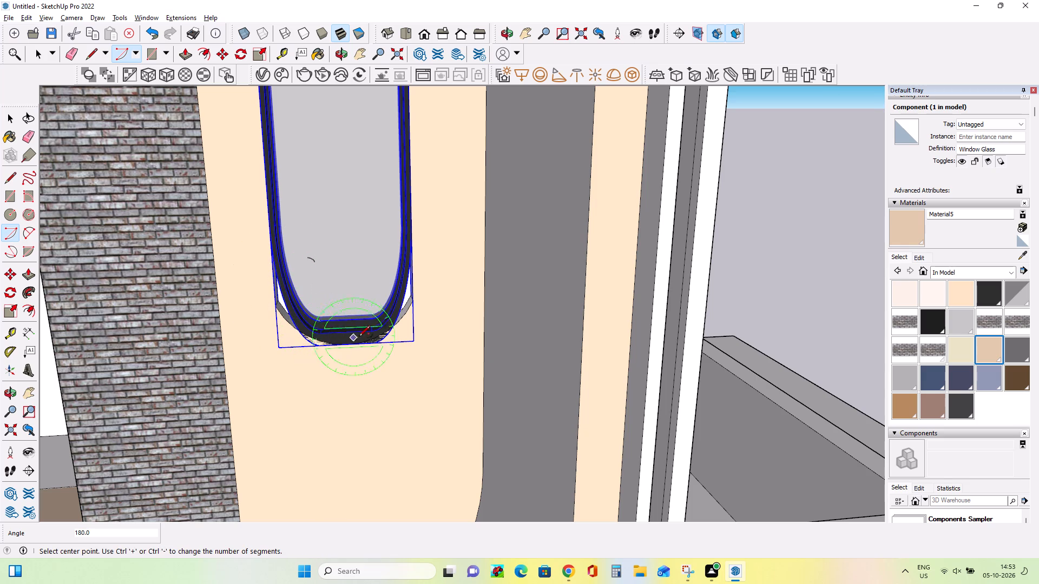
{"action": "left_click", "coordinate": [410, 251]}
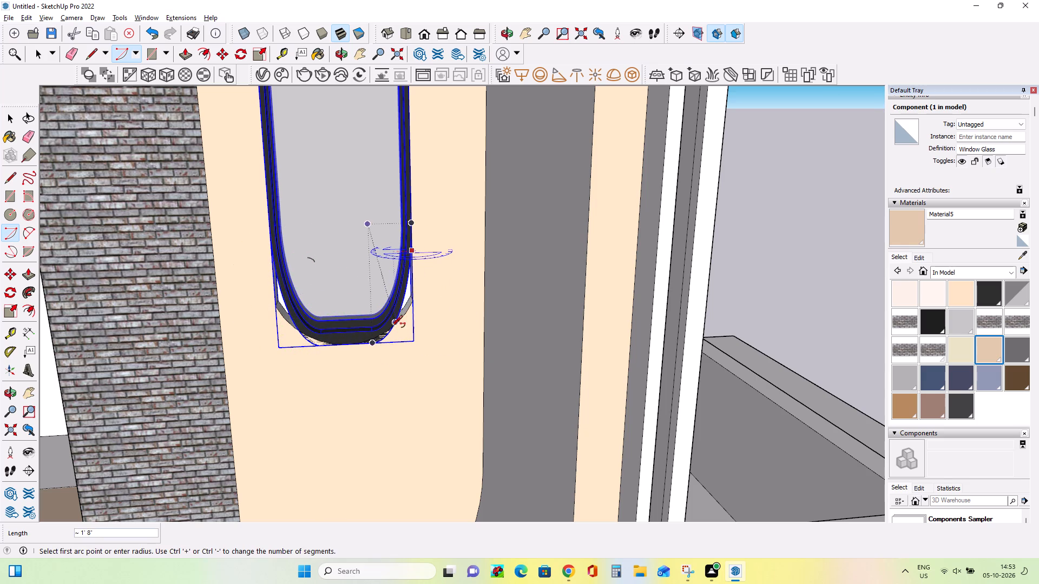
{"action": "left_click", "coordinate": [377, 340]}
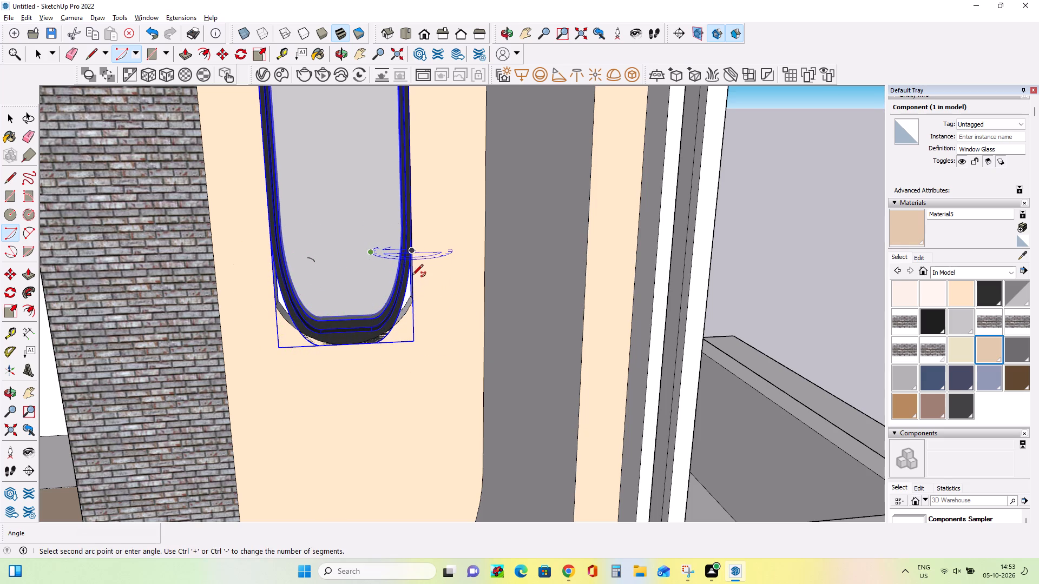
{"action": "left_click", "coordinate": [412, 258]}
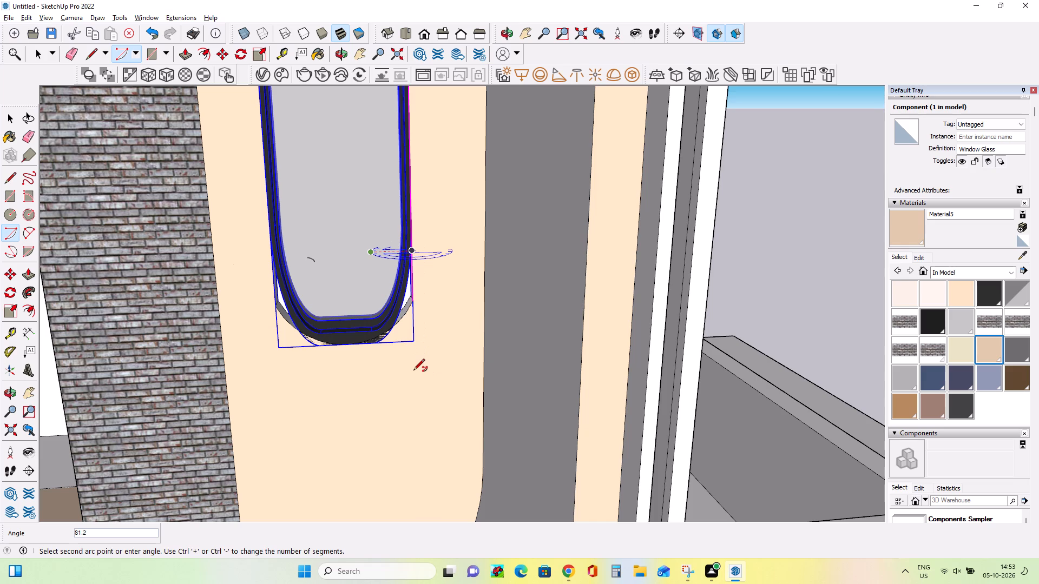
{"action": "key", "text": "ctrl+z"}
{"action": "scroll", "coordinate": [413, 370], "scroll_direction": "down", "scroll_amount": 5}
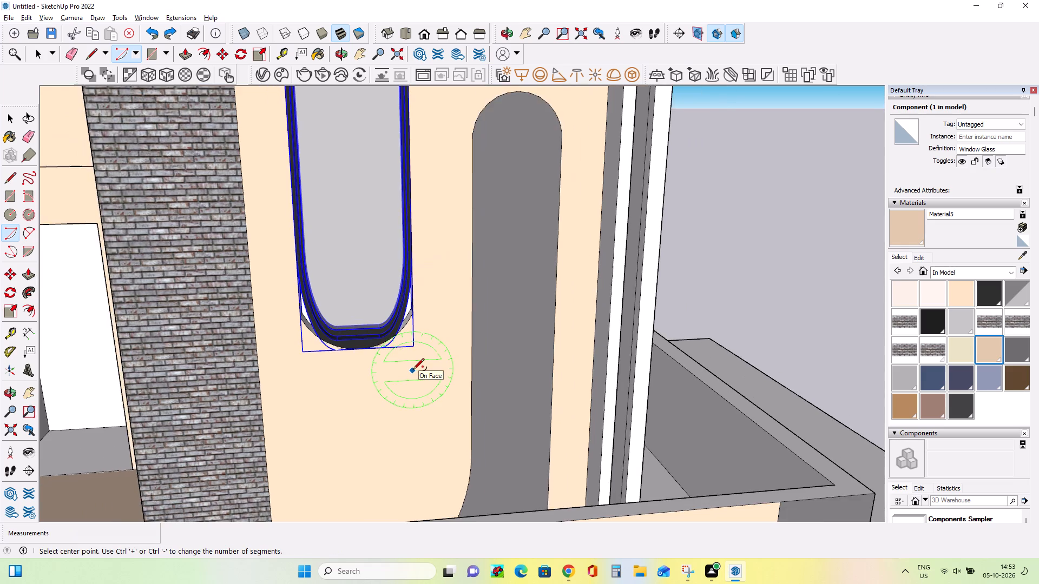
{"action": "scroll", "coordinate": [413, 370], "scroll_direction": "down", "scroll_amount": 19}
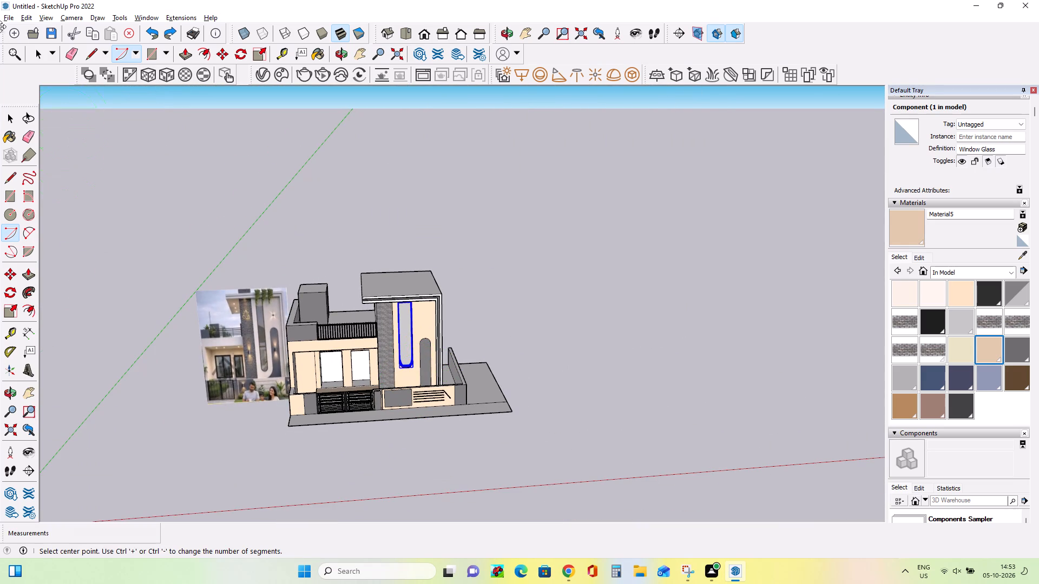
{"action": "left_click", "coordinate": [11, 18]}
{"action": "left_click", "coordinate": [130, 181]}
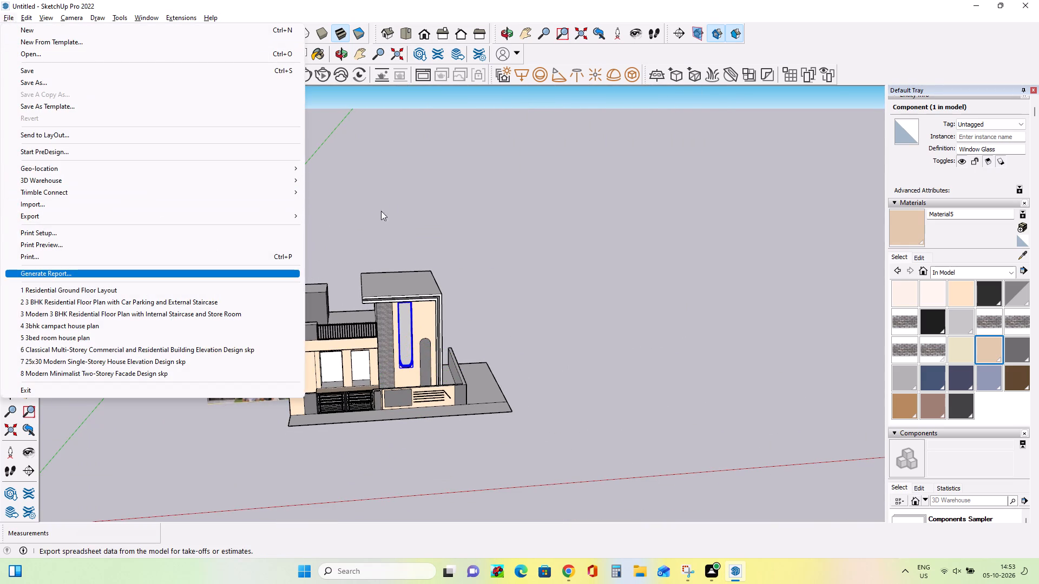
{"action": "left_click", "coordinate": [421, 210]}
Deselect the window glass and examine the whole house facade beside the reference image from front and raised views.
{"action": "left_click", "coordinate": [13, 117]}
{"action": "left_click", "coordinate": [132, 217]}
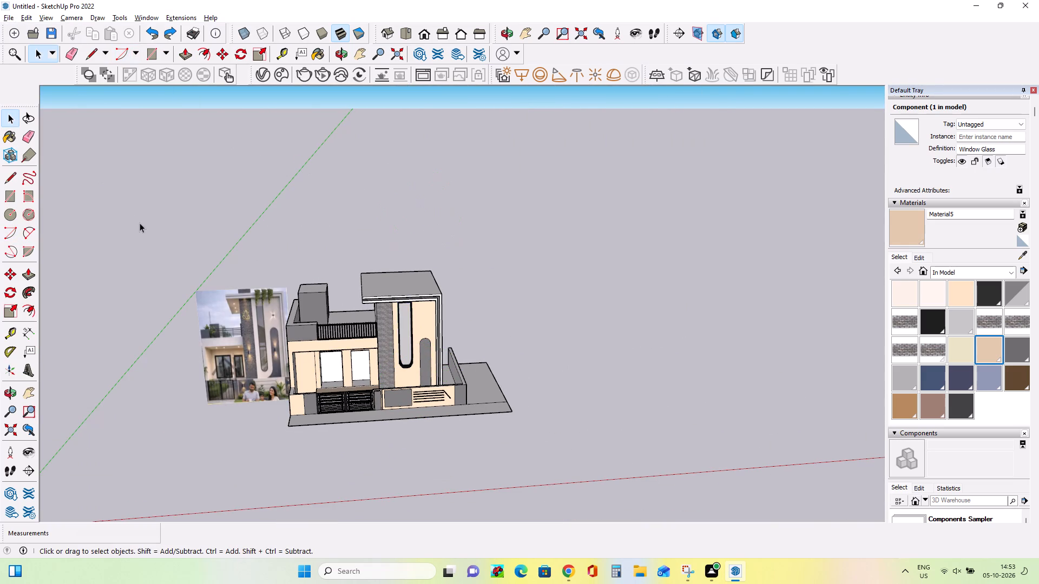
{"action": "middle_click_drag", "start_coordinate": [444, 400], "coordinate": [425, 330]}
{"action": "scroll", "coordinate": [415, 379], "scroll_direction": "up", "scroll_amount": 6}
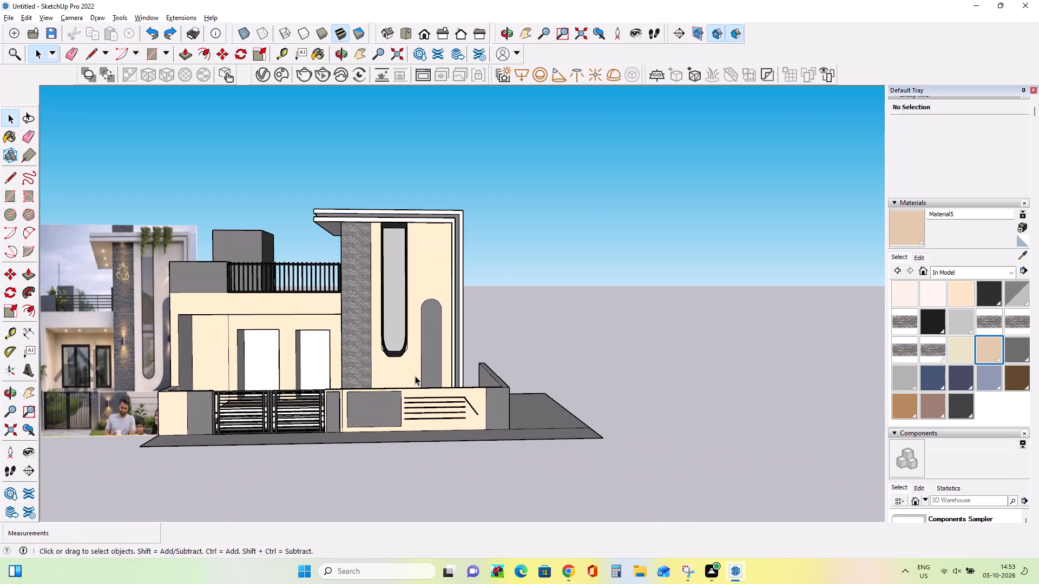
{"action": "middle_click_drag", "start_coordinate": [415, 385], "coordinate": [421, 421]}
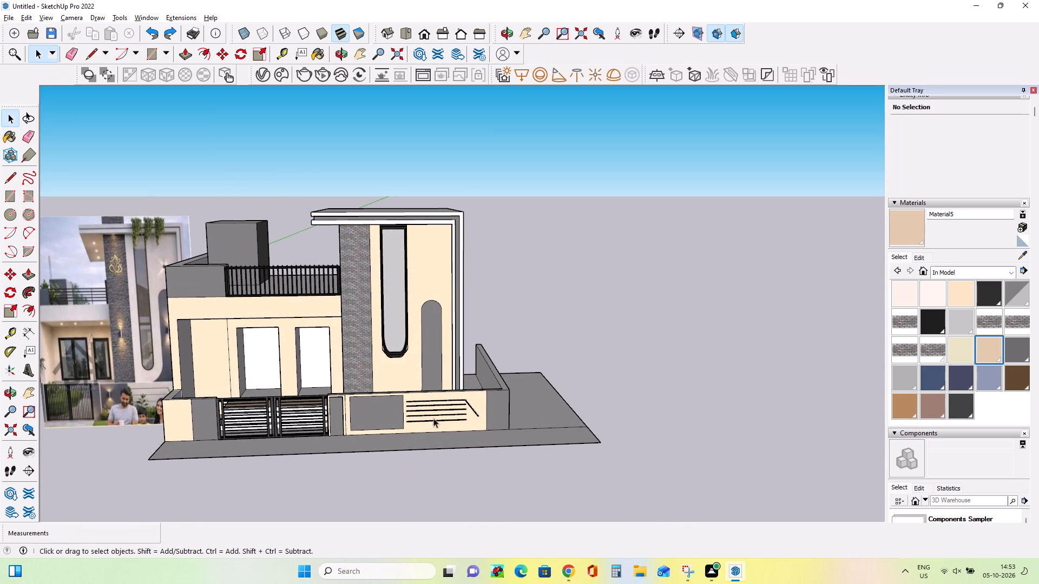
{"action": "middle_click_drag", "start_coordinate": [437, 467], "coordinate": [437, 477]}
{"action": "middle_click", "coordinate": [437, 479]}
{"action": "middle_click_drag", "start_coordinate": [439, 503], "coordinate": [447, 555]}
{"action": "middle_click", "coordinate": [447, 555]}
{"action": "middle_click_drag", "start_coordinate": [446, 465], "coordinate": [455, 496]}
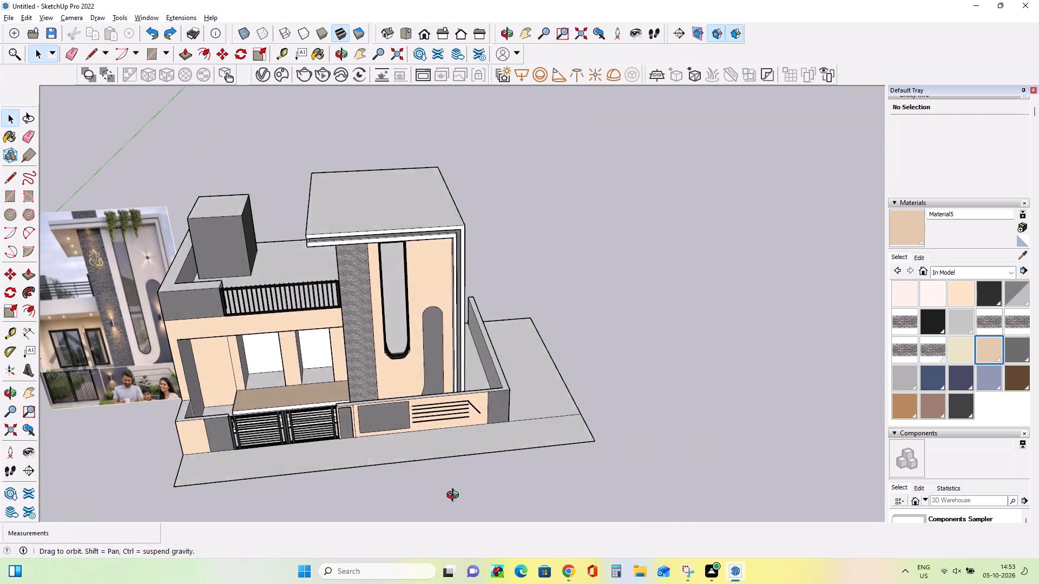
{"action": "middle_click_drag", "start_coordinate": [455, 496], "coordinate": [448, 492]}
{"action": "scroll", "coordinate": [448, 491], "scroll_direction": "down", "scroll_amount": 2}
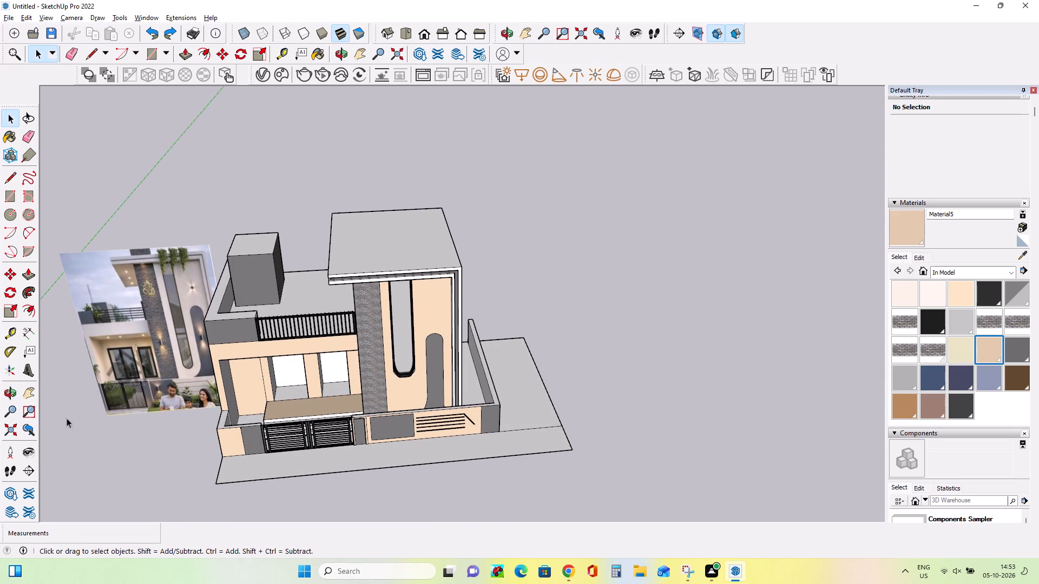
Switch to Chrome and look through the 3D Warehouse glass window results for another suitable model.
{"action": "left_click", "coordinate": [29, 394]}
{"action": "left_click_drag", "start_coordinate": [374, 457], "coordinate": [364, 360]}
{"action": "middle_click_drag", "start_coordinate": [437, 426], "coordinate": [444, 383]}
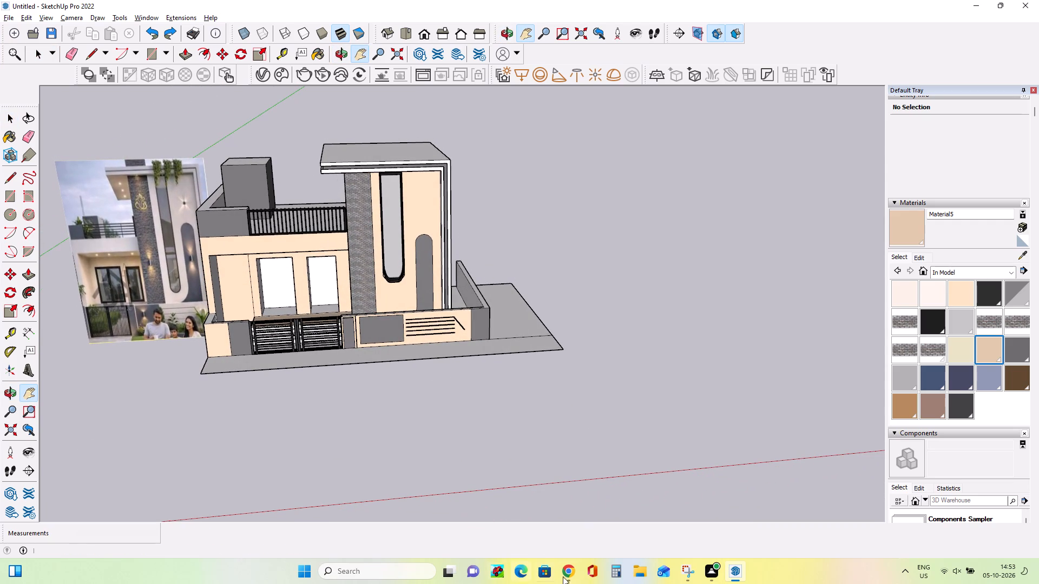
{"action": "left_click", "coordinate": [574, 578]}
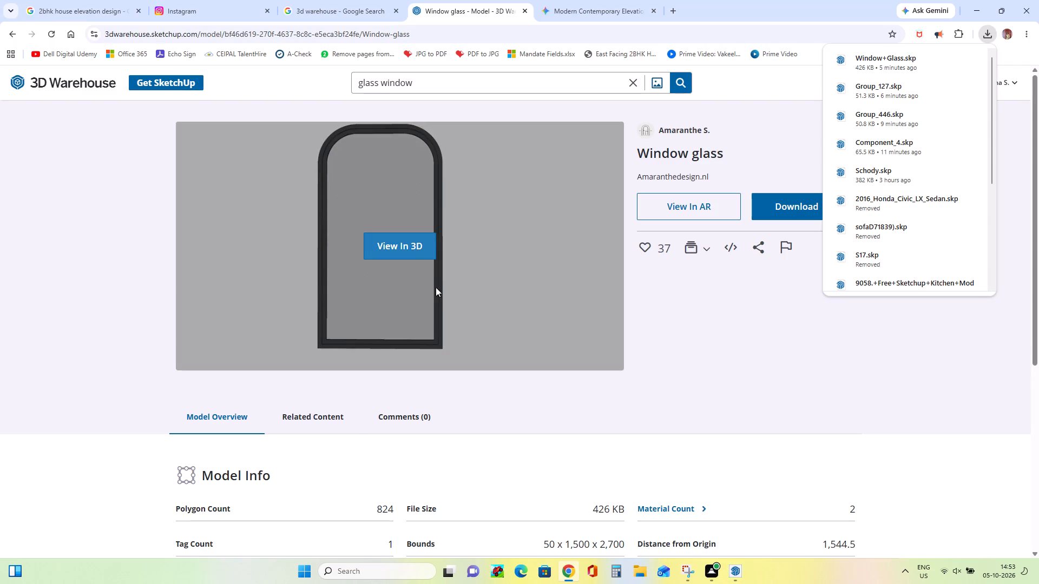
{"action": "scroll", "coordinate": [445, 287], "scroll_direction": "down", "scroll_amount": 2}
{"action": "scroll", "coordinate": [445, 287], "scroll_direction": "up", "scroll_amount": 2}
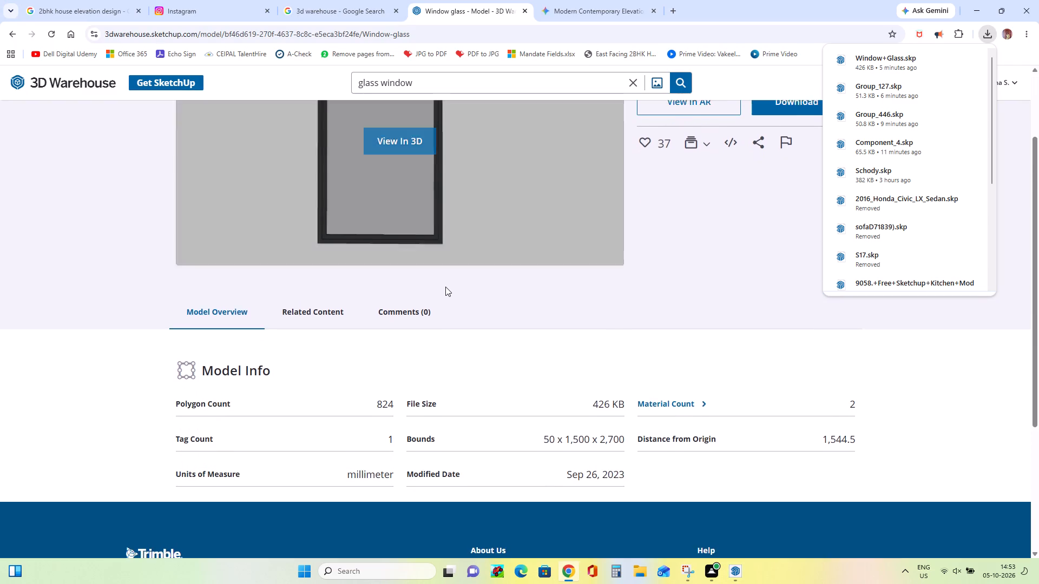
{"action": "scroll", "coordinate": [445, 287], "scroll_direction": "up", "scroll_amount": 1}
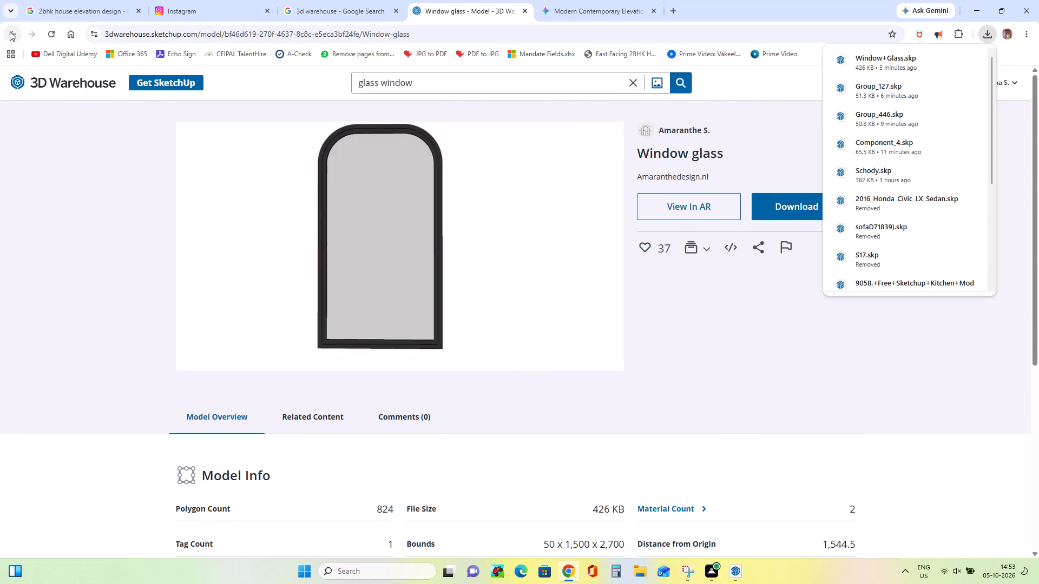
{"action": "left_click", "coordinate": [10, 31]}
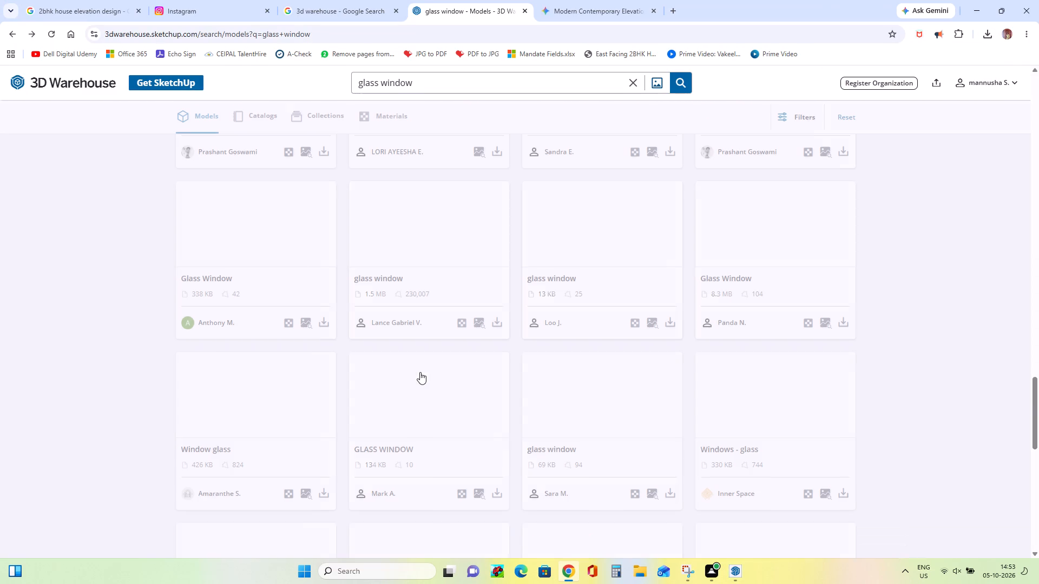
{"action": "scroll", "coordinate": [422, 373], "scroll_direction": "down", "scroll_amount": 4}
{"action": "scroll", "coordinate": [422, 373], "scroll_direction": "up", "scroll_amount": 8}
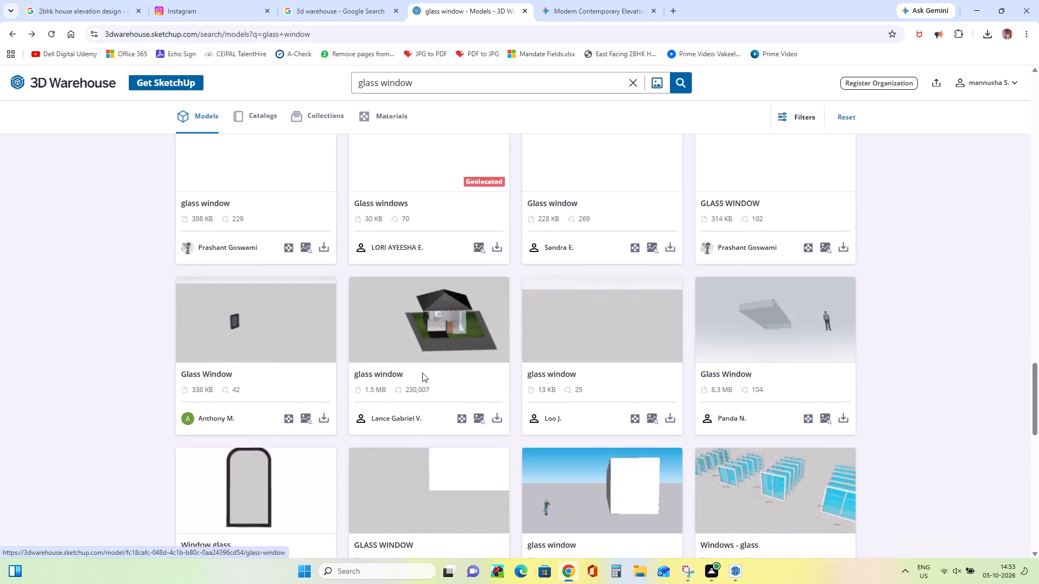
{"action": "scroll", "coordinate": [422, 373], "scroll_direction": "down", "scroll_amount": 14}
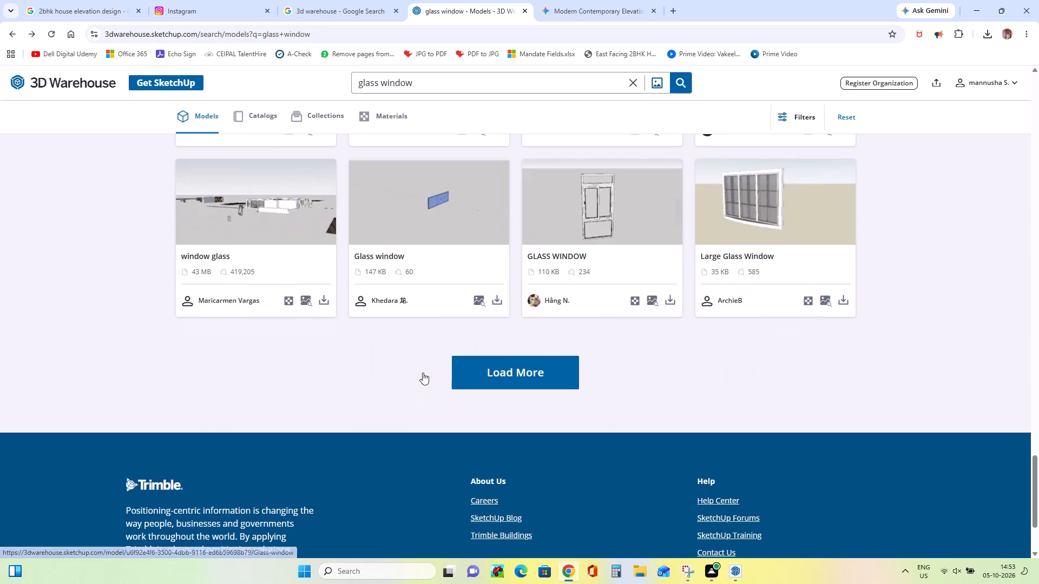
{"action": "scroll", "coordinate": [423, 373], "scroll_direction": "up", "scroll_amount": 9}
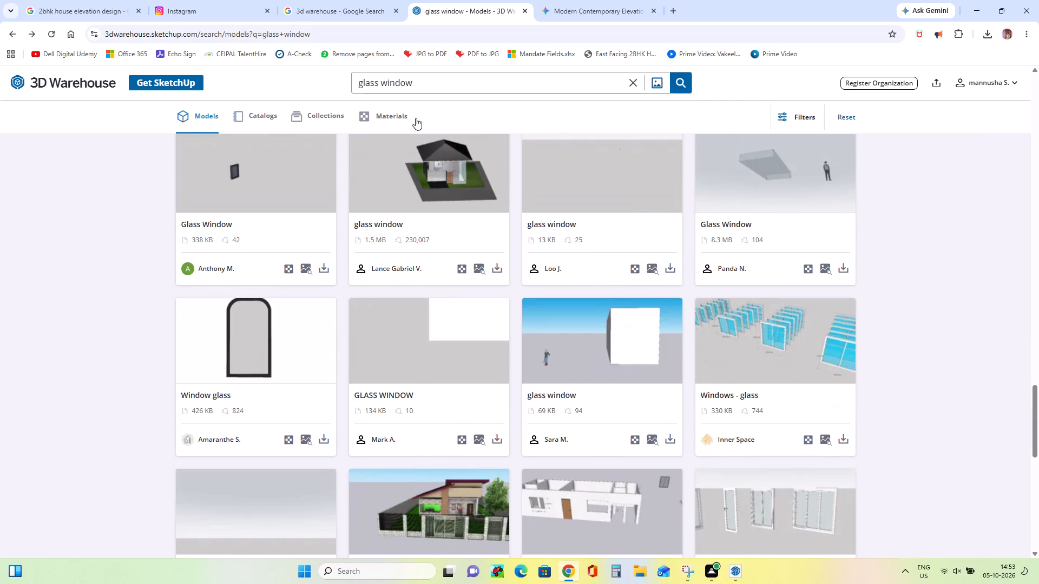
Search 3D Warehouse for "glass door".
{"action": "left_click", "coordinate": [424, 79]}
{"action": "key", "text": "BackSpace"}
{"action": "key", "text": "BackSpace"}
{"action": "key", "text": "BackSpace"}
{"action": "key", "text": "BackSpace"}
{"action": "key", "text": "BackSpace"}
{"action": "key", "text": "BackSpace"}
{"action": "type", "text": "door"}
{"action": "key", "text": "Return"}
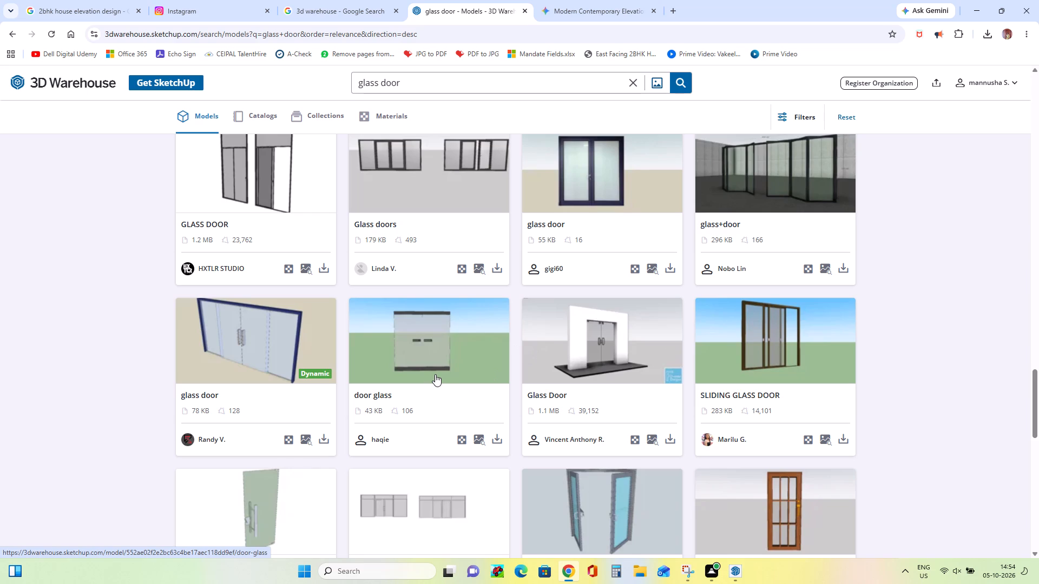
Open the dark-framed double glass door model and download it as a SketchUp file.
{"action": "left_click", "coordinate": [608, 172]}
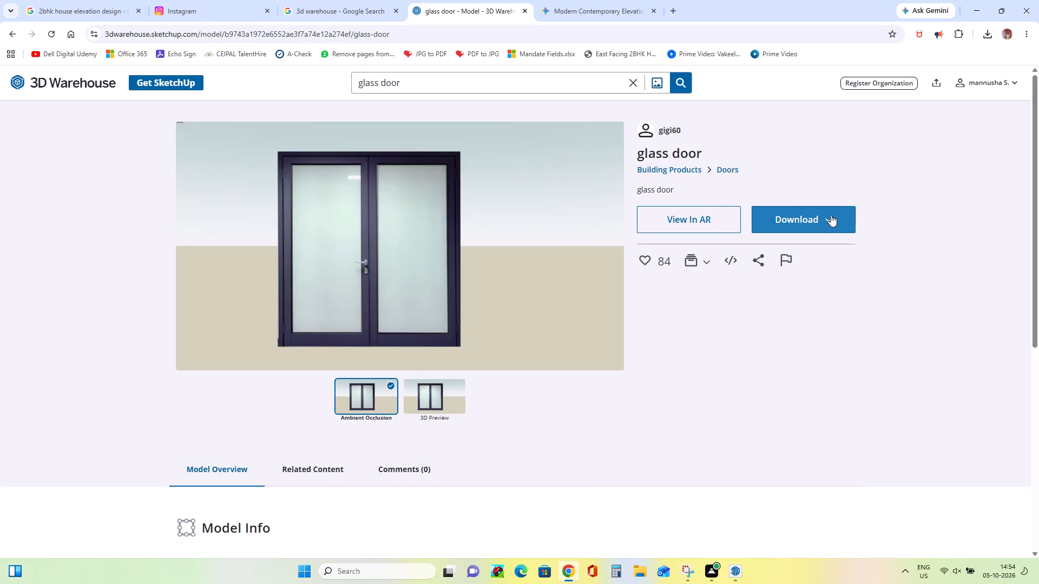
{"action": "left_click", "coordinate": [831, 215]}
{"action": "left_click", "coordinate": [827, 247]}
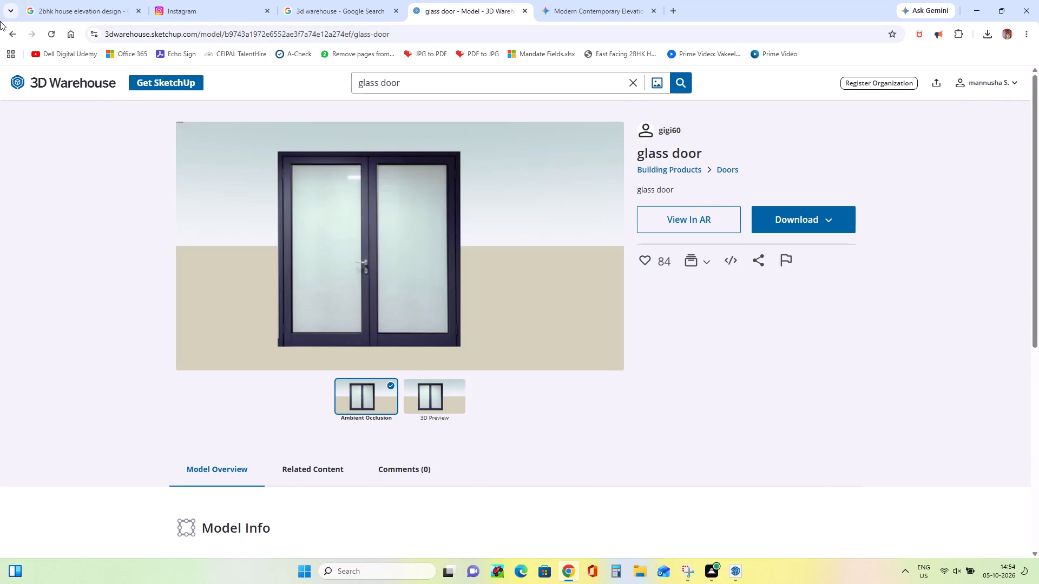
Return to the search results and download the 1150 by 2000 single Glass Door model as a SketchUp file.
{"action": "left_click", "coordinate": [13, 36]}
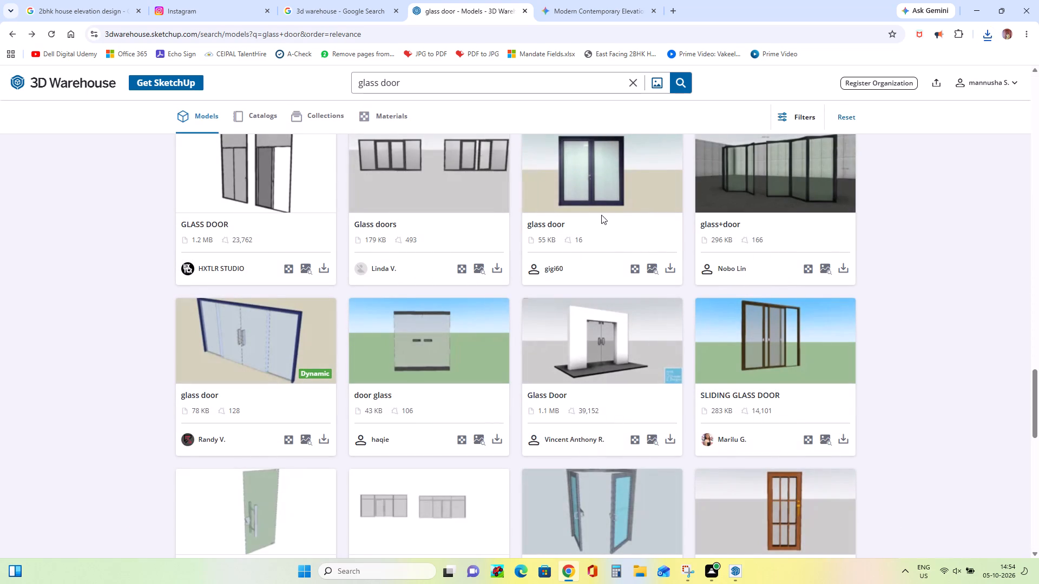
{"action": "scroll", "coordinate": [617, 218], "scroll_direction": "up", "scroll_amount": 2}
{"action": "scroll", "coordinate": [562, 288], "scroll_direction": "up", "scroll_amount": 3}
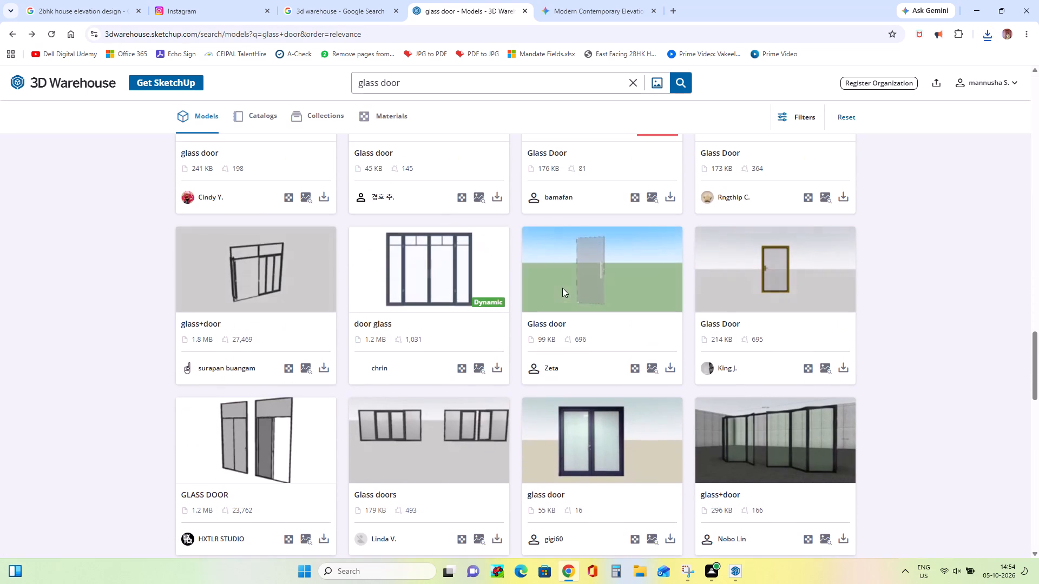
{"action": "left_click", "coordinate": [786, 256]}
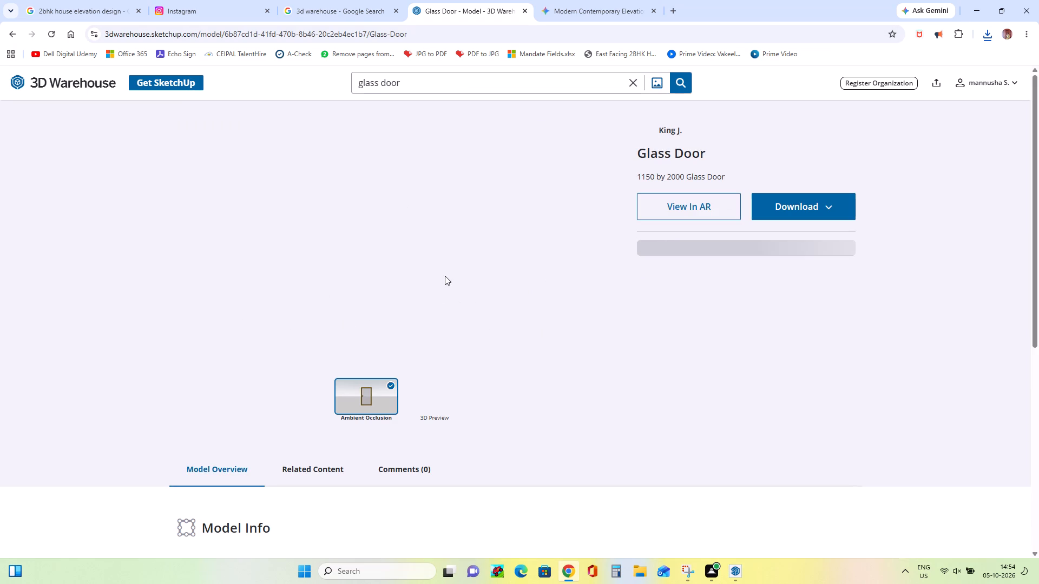
{"action": "left_click", "coordinate": [826, 204]}
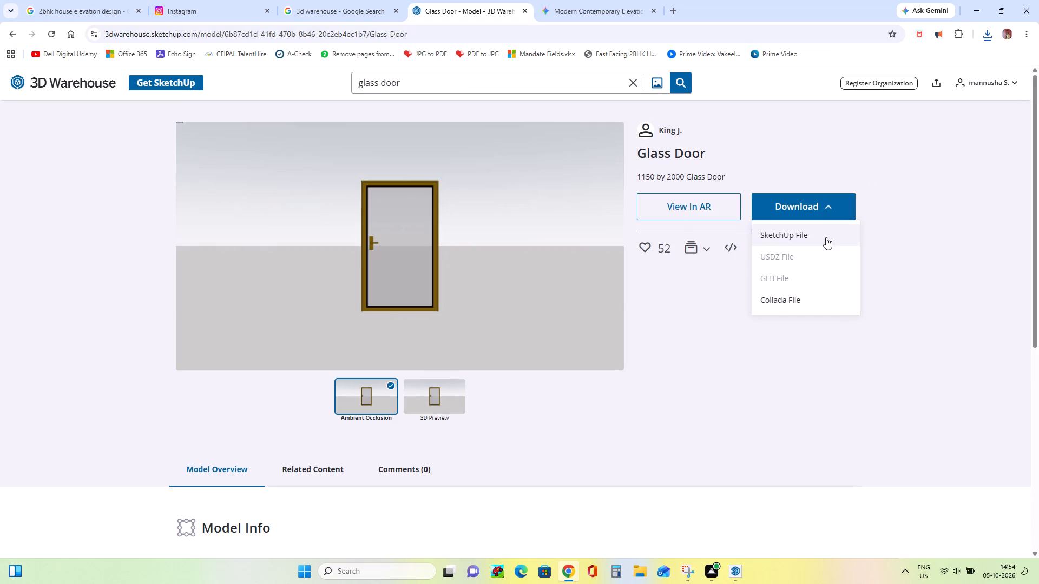
{"action": "left_click", "coordinate": [826, 237]}
Back in SketchUp, import DOOR (1) from Downloads and place it at the bottom left corner of the doorway opening nearest the brick column.
{"action": "left_click", "coordinate": [968, 10]}
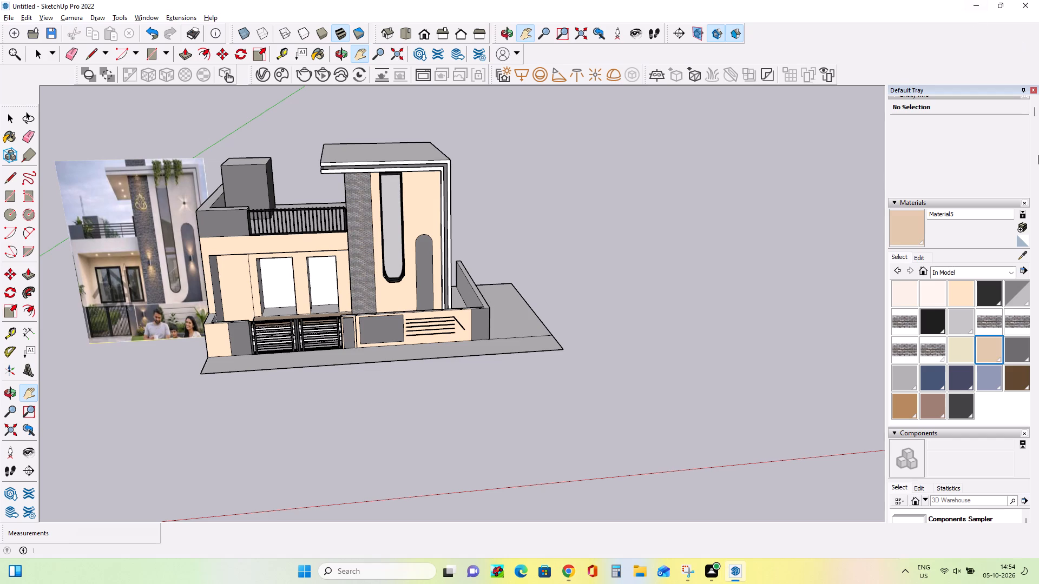
{"action": "left_click", "coordinate": [8, 21]}
{"action": "left_click", "coordinate": [47, 208]}
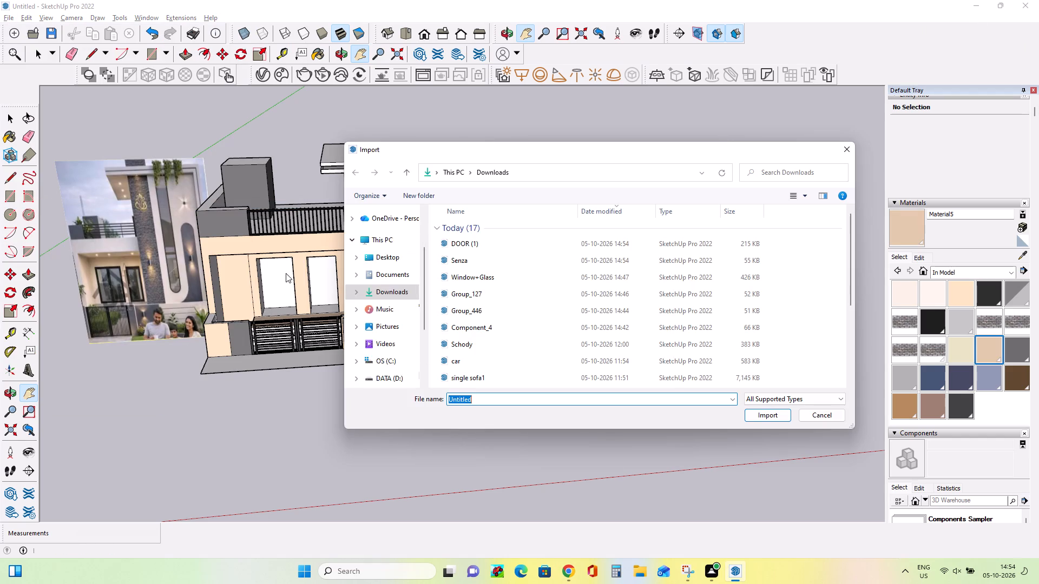
{"action": "left_click", "coordinate": [465, 245]}
{"action": "left_click", "coordinate": [785, 414]}
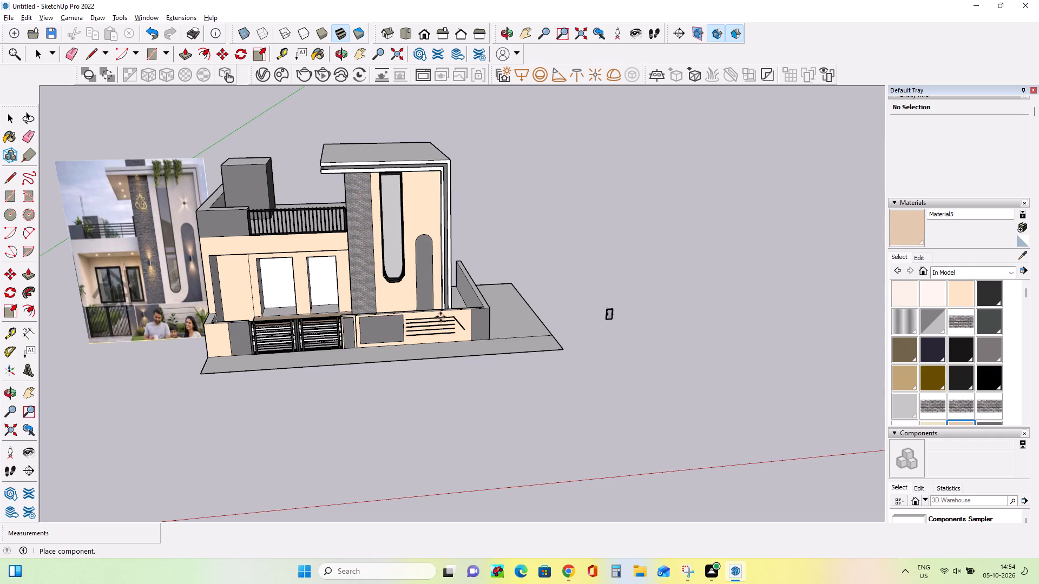
{"action": "scroll", "coordinate": [310, 303], "scroll_direction": "up", "scroll_amount": 13}
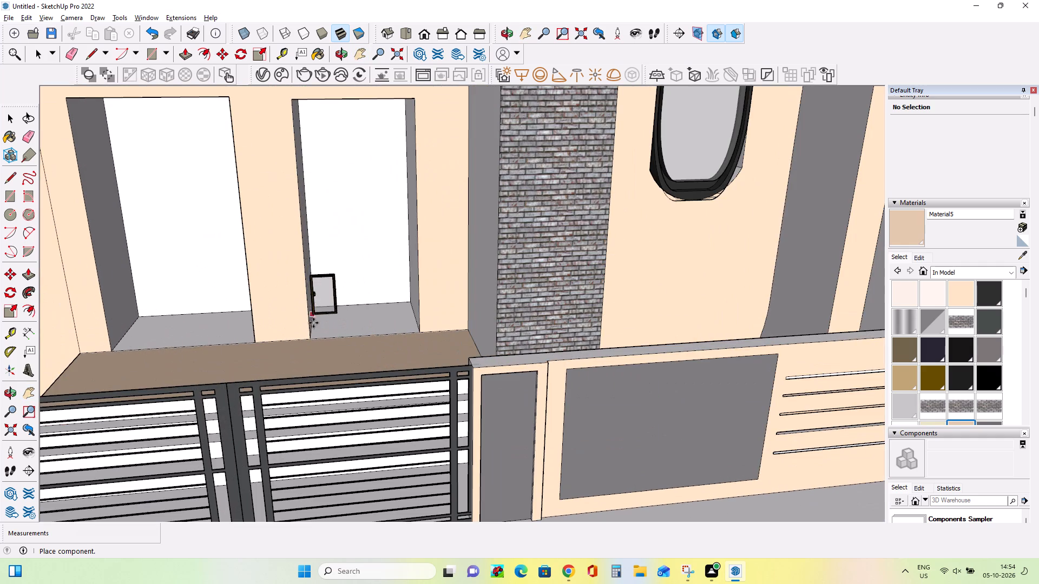
{"action": "left_click", "coordinate": [314, 334]}
Scale the placed door up uniformly by about 5.00 so it approaches the doorway's height.
{"action": "middle_click_drag", "start_coordinate": [413, 313], "coordinate": [323, 356]}
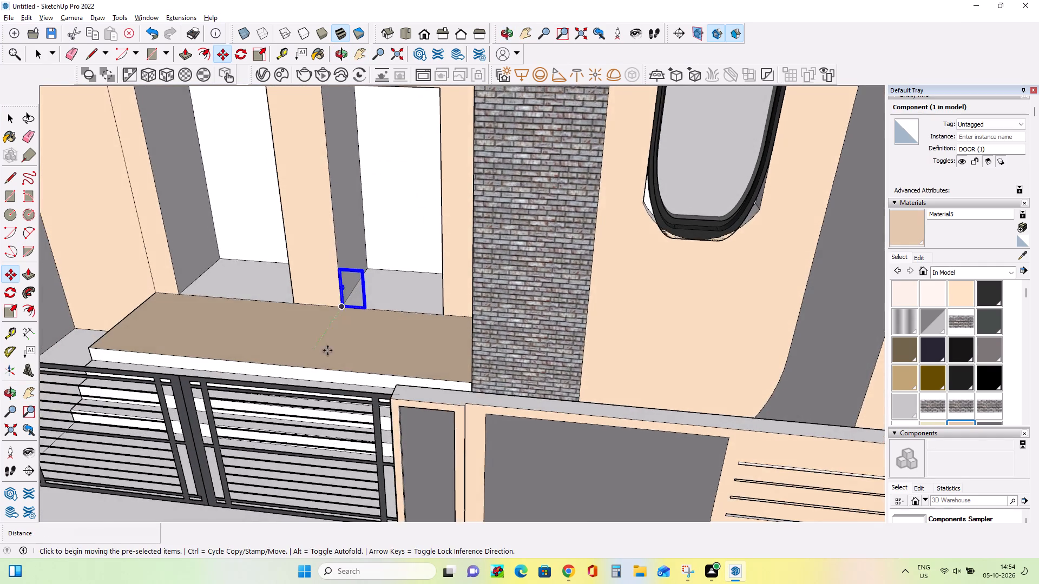
{"action": "scroll", "coordinate": [301, 267], "scroll_direction": "down", "scroll_amount": 8}
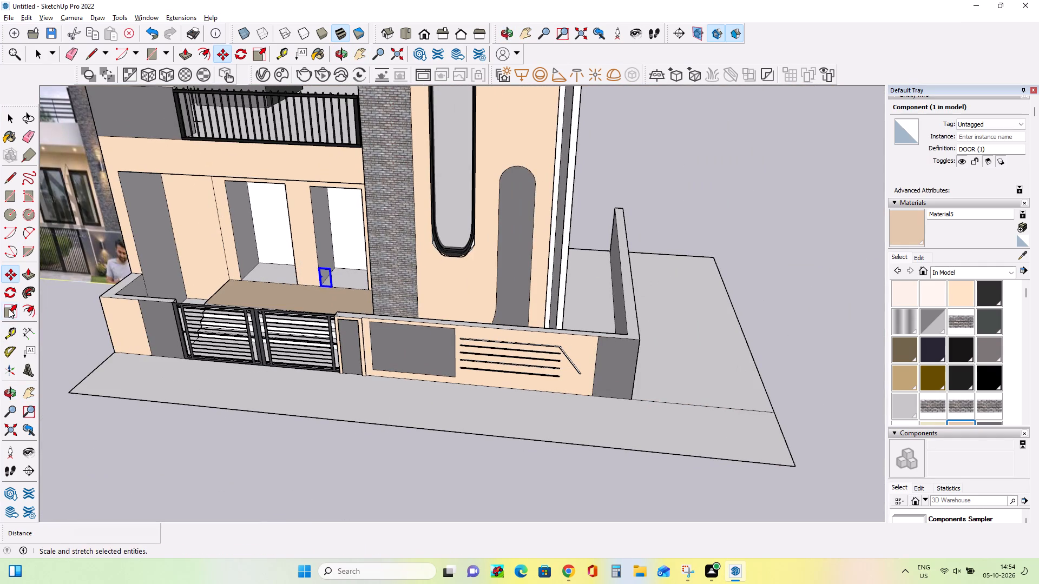
{"action": "left_click", "coordinate": [9, 309]}
{"action": "left_click", "coordinate": [333, 266]}
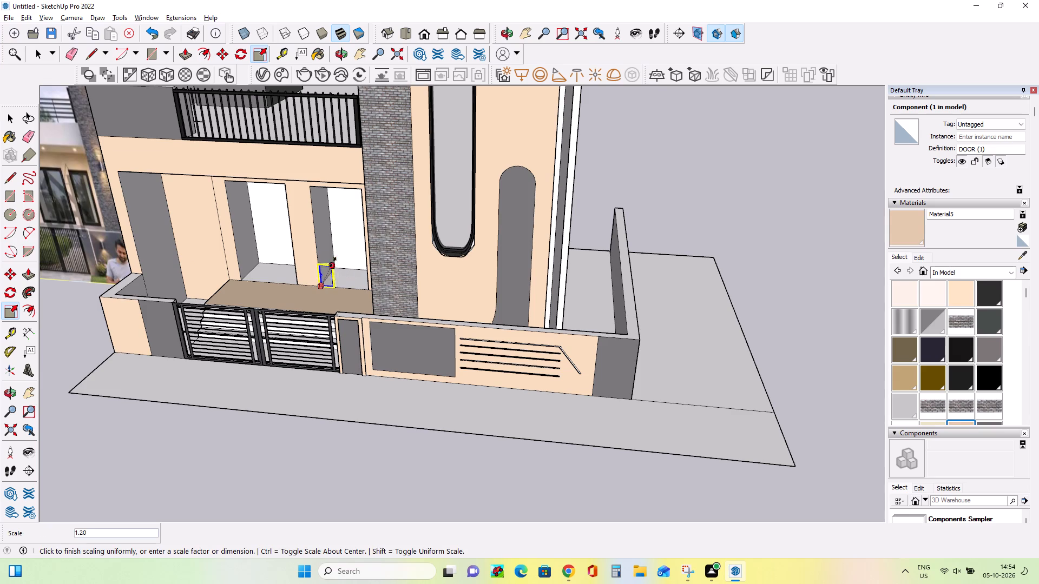
{"action": "left_click", "coordinate": [356, 185]}
Thin the door's depth to a scale of about 0.18 and narrow its width to about 0.84 to fit the doorway.
{"action": "middle_click_drag", "start_coordinate": [317, 205], "coordinate": [503, 154]}
{"action": "scroll", "coordinate": [290, 231], "scroll_direction": "up", "scroll_amount": 4}
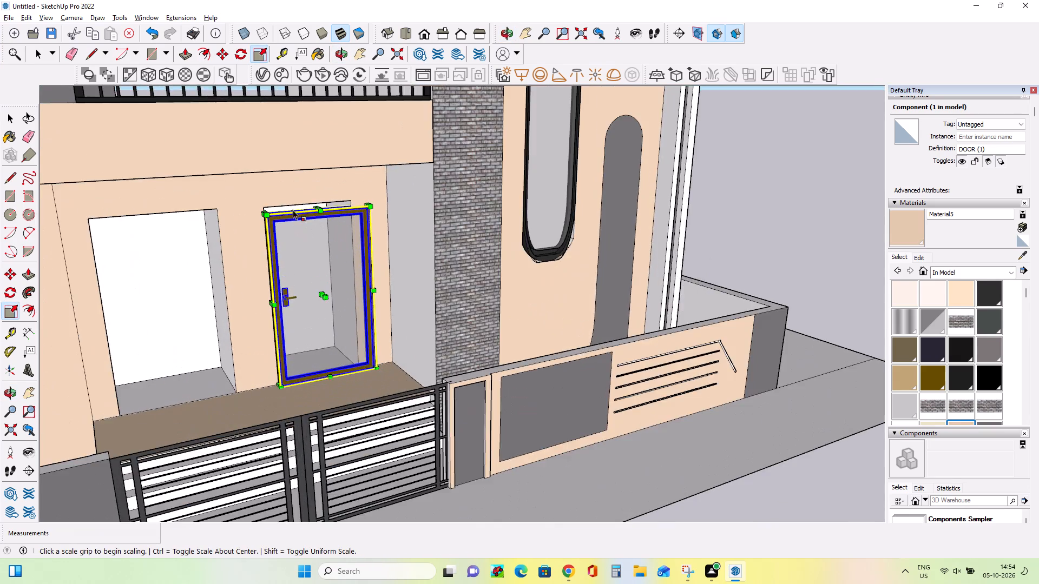
{"action": "scroll", "coordinate": [294, 209], "scroll_direction": "up", "scroll_amount": 4}
{"action": "middle_click_drag", "start_coordinate": [307, 202], "coordinate": [320, 256]}
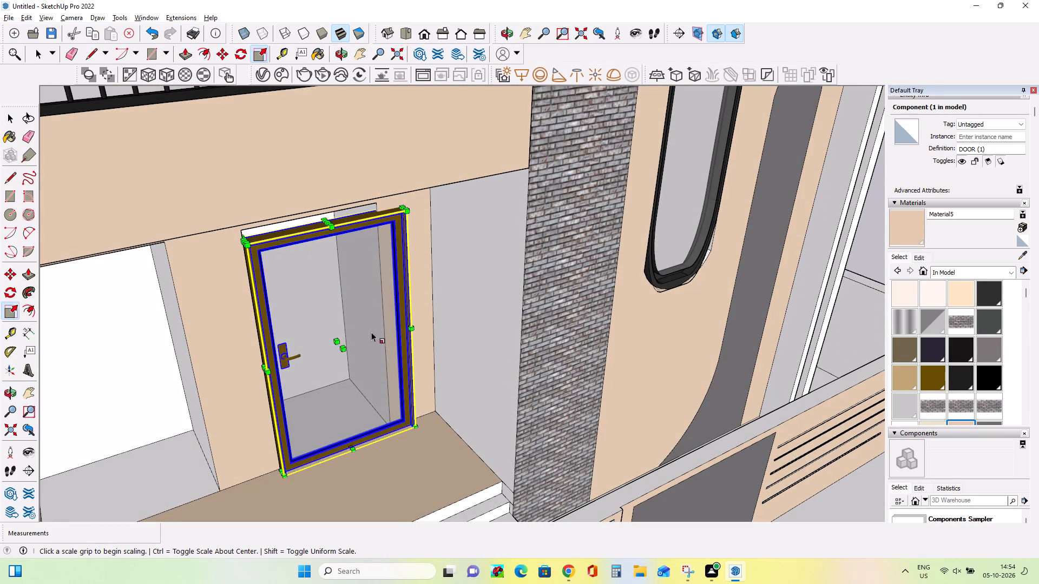
{"action": "left_click", "coordinate": [10, 309]}
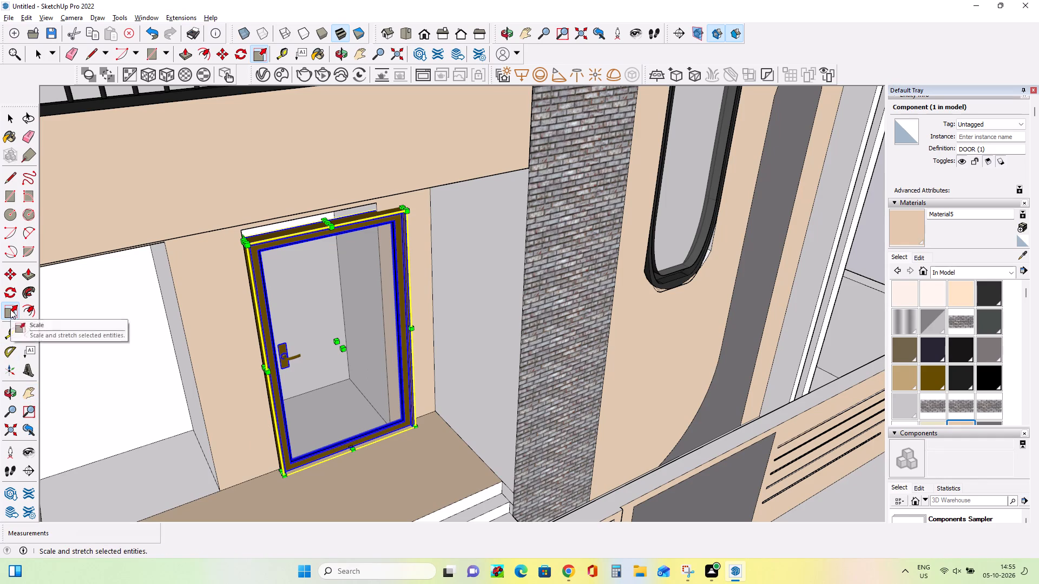
{"action": "left_click", "coordinate": [407, 324]}
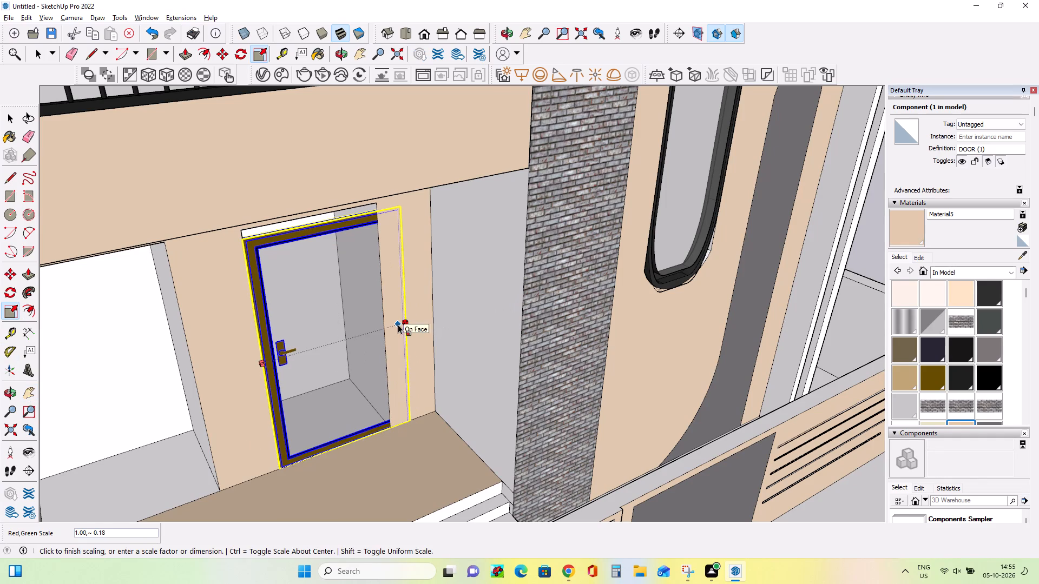
{"action": "left_click", "coordinate": [398, 324]}
{"action": "left_click", "coordinate": [406, 320]}
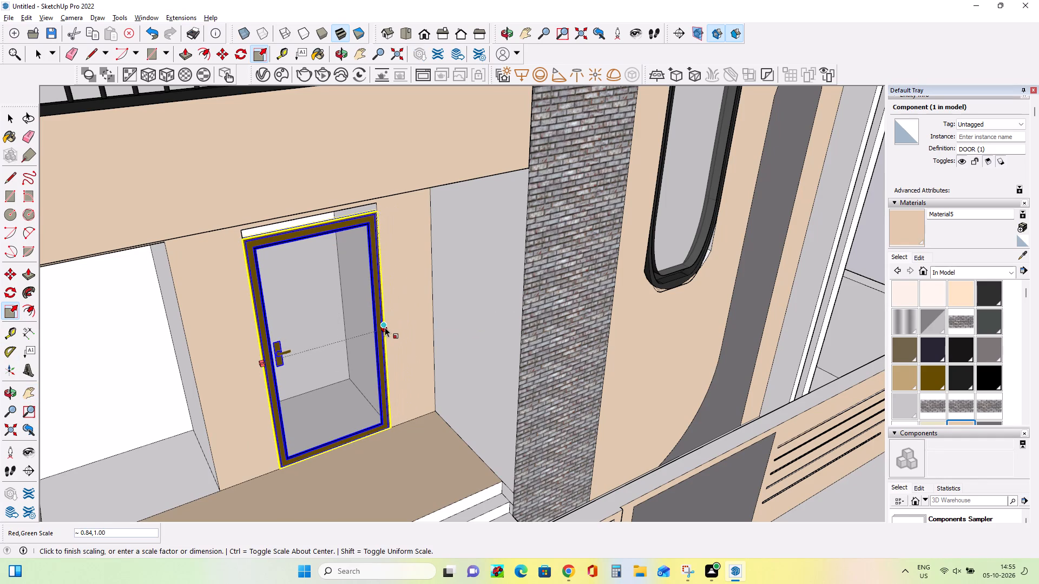
{"action": "left_click", "coordinate": [385, 327]}
Stretch the door's top edge up to the head of the doorway opening to close the remaining gap.
{"action": "middle_click_drag", "start_coordinate": [328, 274], "coordinate": [314, 259]}
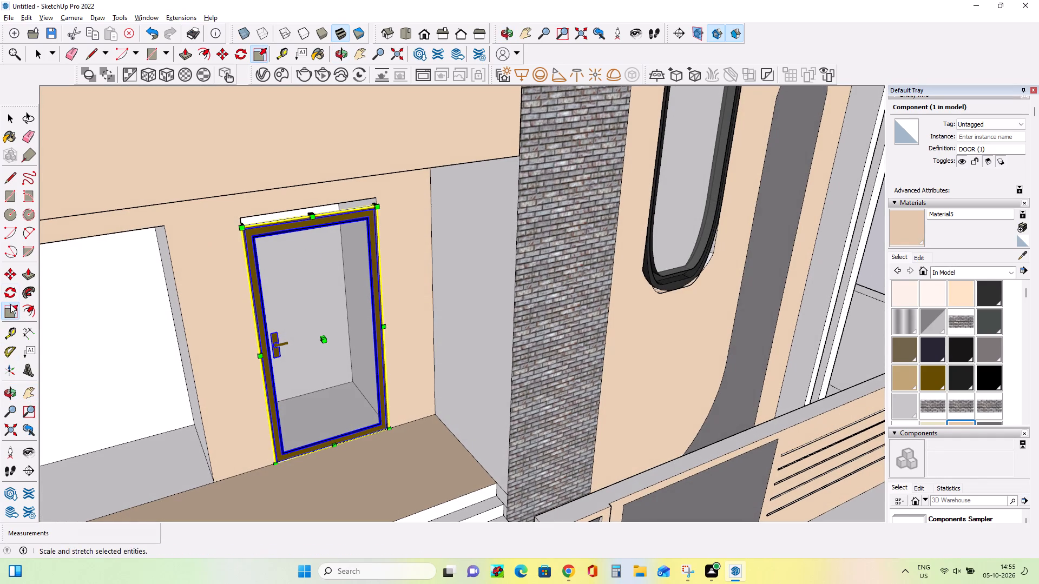
{"action": "left_click", "coordinate": [11, 309]}
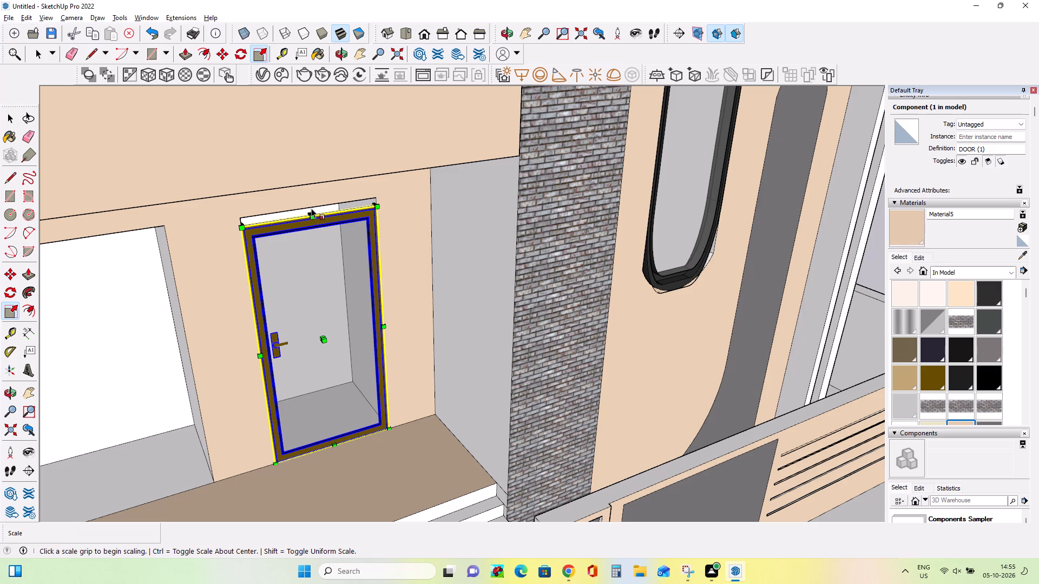
{"action": "left_click", "coordinate": [311, 211]}
{"action": "left_click", "coordinate": [310, 205]}
{"action": "middle_click_drag", "start_coordinate": [415, 295], "coordinate": [361, 288]}
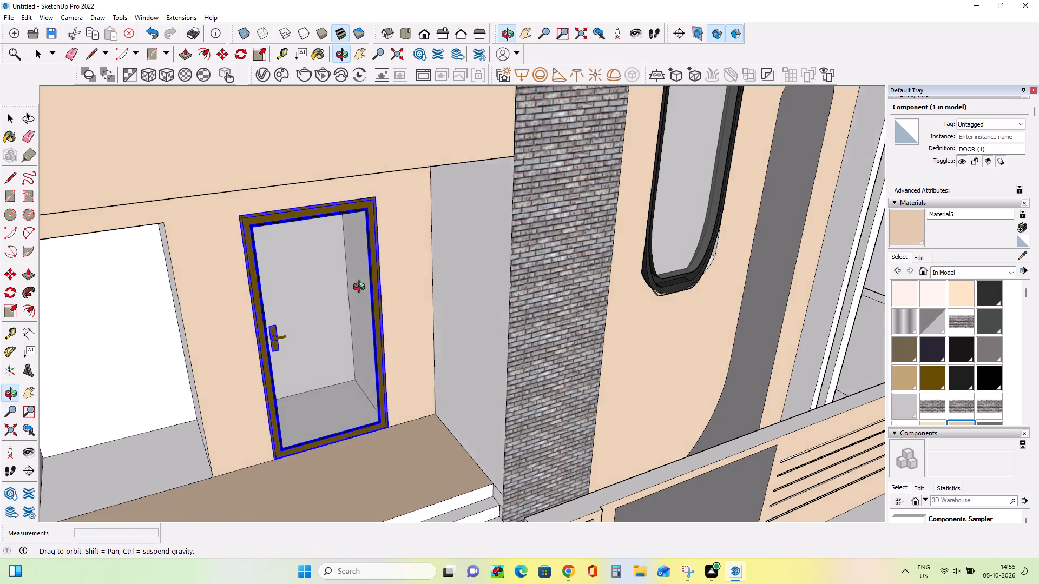
{"action": "middle_click_drag", "start_coordinate": [361, 288], "coordinate": [312, 287]}
{"action": "scroll", "coordinate": [312, 287], "scroll_direction": "down", "scroll_amount": 11}
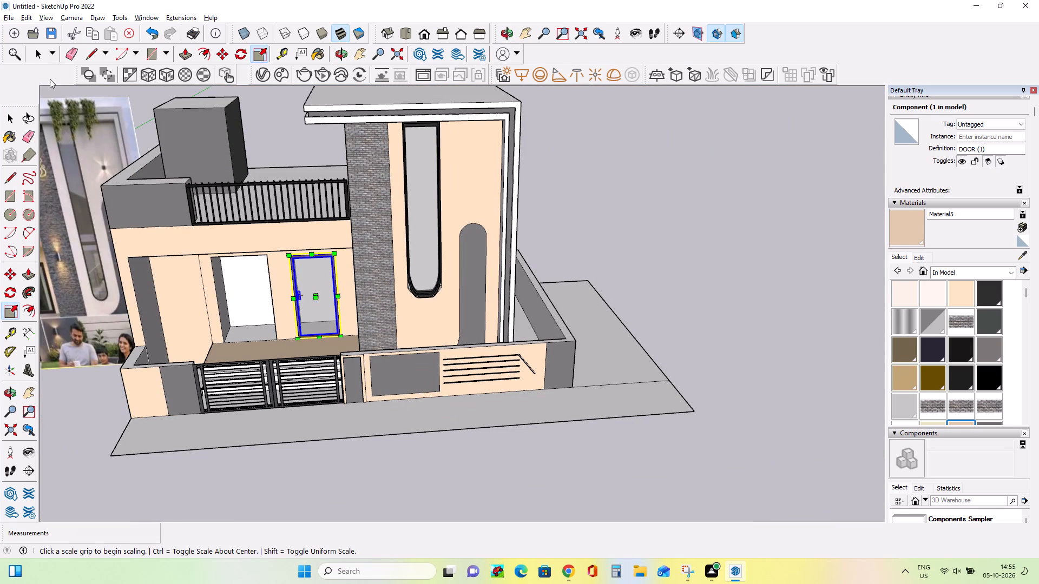
Explode the placed DOOR (1) component and its nested Glass Door 1 component into separate door parts.
{"action": "scroll", "coordinate": [316, 263], "scroll_direction": "up", "scroll_amount": 8}
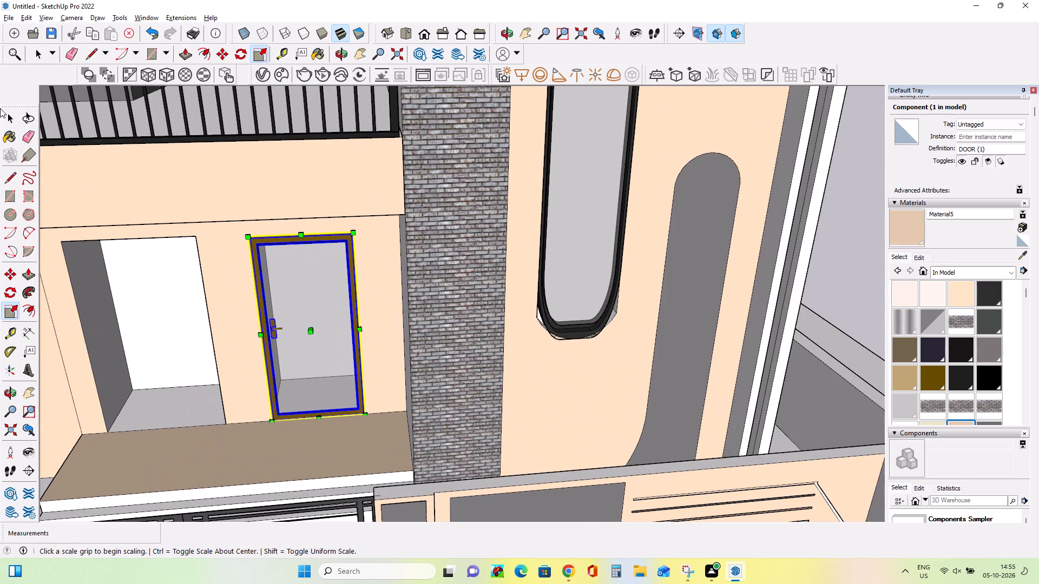
{"action": "left_click", "coordinate": [8, 127]}
{"action": "left_click", "coordinate": [353, 307]}
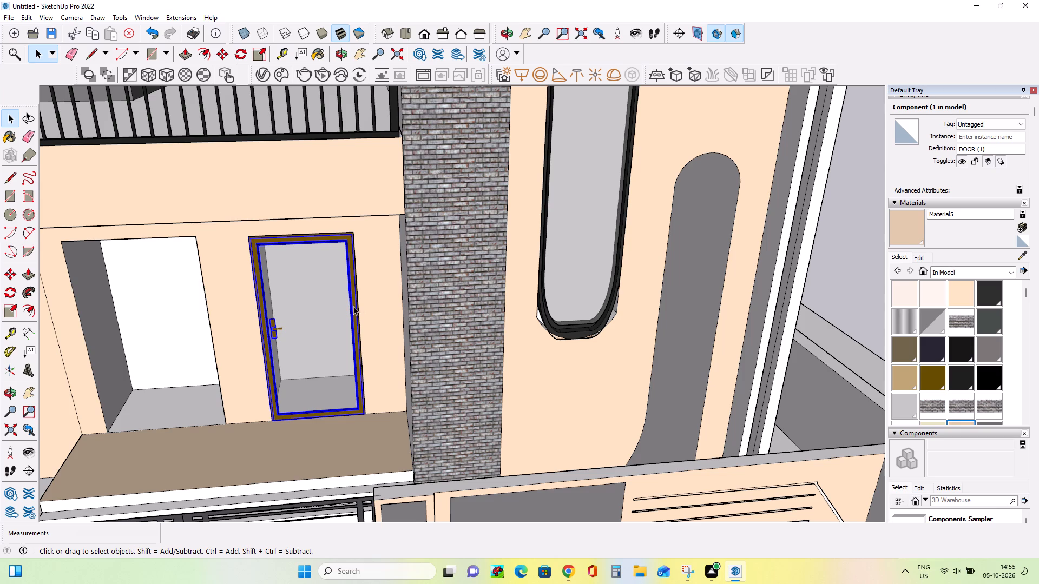
{"action": "right_click", "coordinate": [353, 306]}
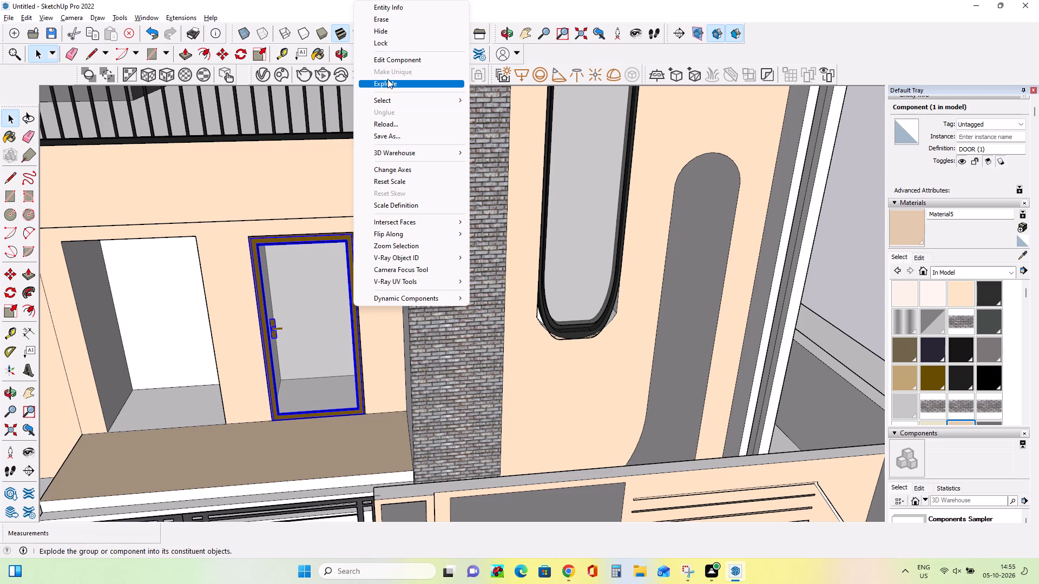
{"action": "left_click", "coordinate": [387, 79]}
{"action": "left_click", "coordinate": [350, 296]}
{"action": "left_click", "coordinate": [352, 296]}
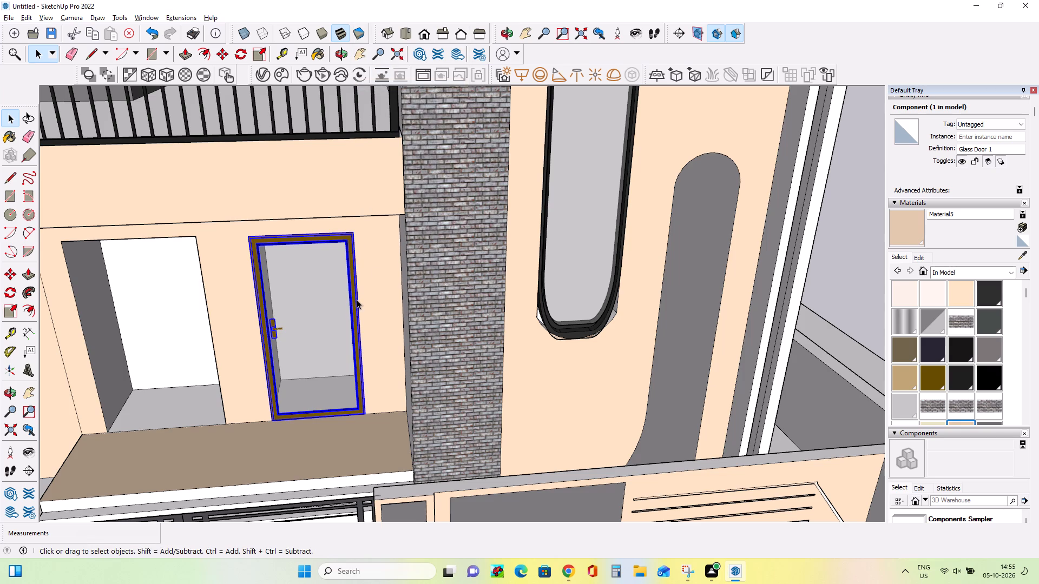
{"action": "right_click", "coordinate": [357, 300]}
{"action": "left_click", "coordinate": [350, 294]}
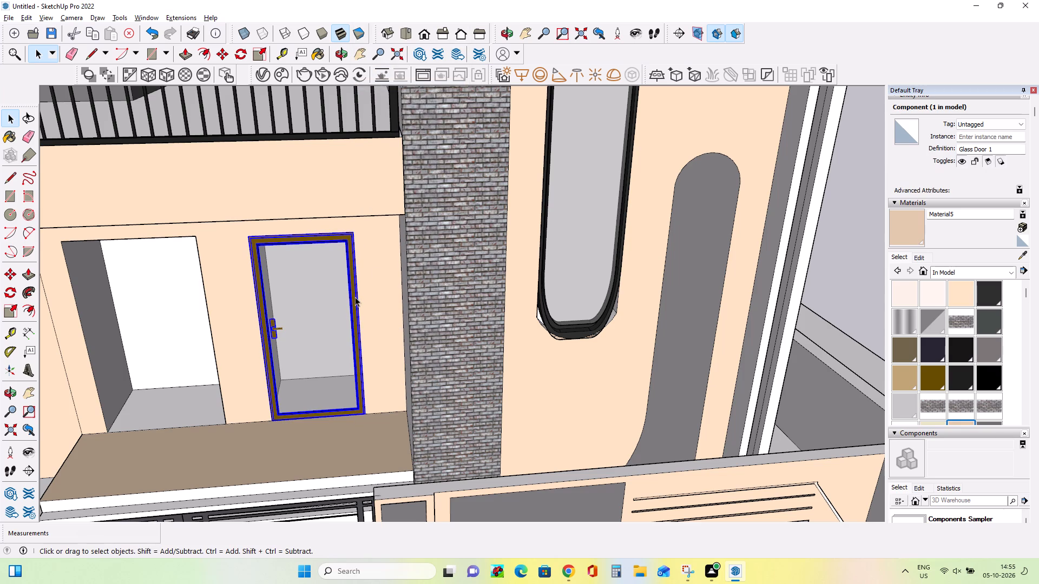
{"action": "right_click", "coordinate": [355, 297]}
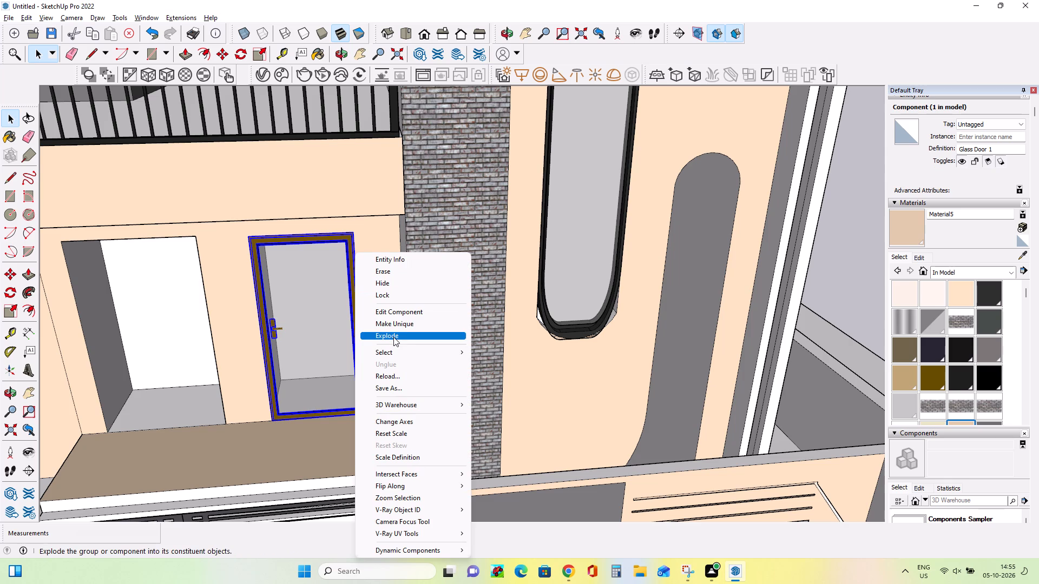
{"action": "left_click", "coordinate": [393, 335]}
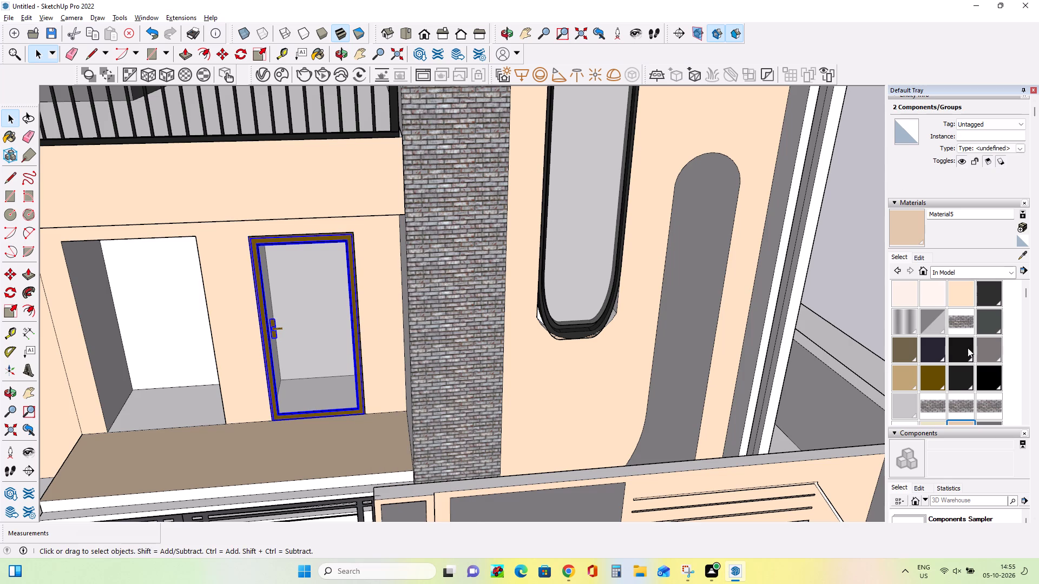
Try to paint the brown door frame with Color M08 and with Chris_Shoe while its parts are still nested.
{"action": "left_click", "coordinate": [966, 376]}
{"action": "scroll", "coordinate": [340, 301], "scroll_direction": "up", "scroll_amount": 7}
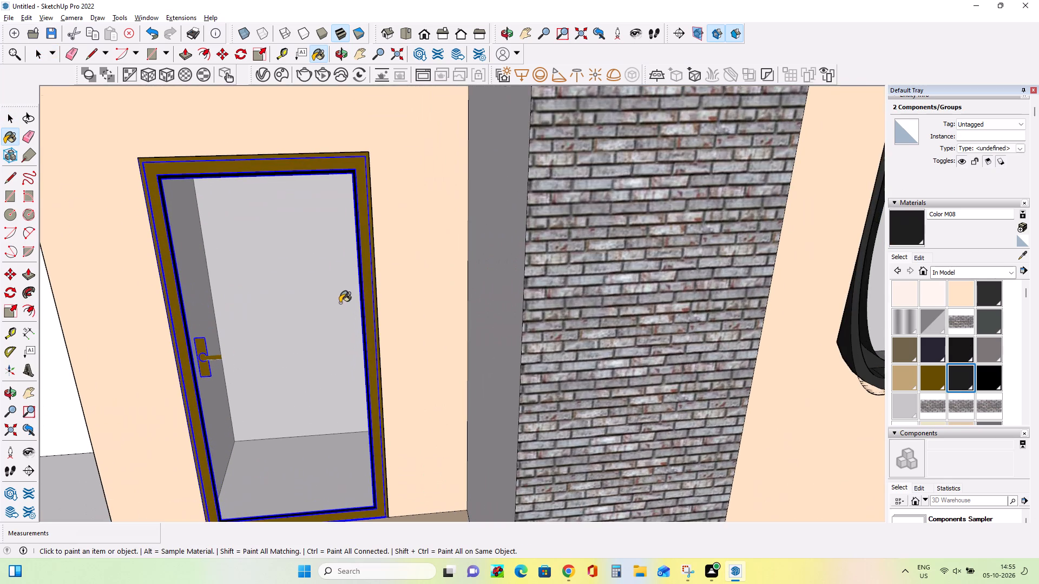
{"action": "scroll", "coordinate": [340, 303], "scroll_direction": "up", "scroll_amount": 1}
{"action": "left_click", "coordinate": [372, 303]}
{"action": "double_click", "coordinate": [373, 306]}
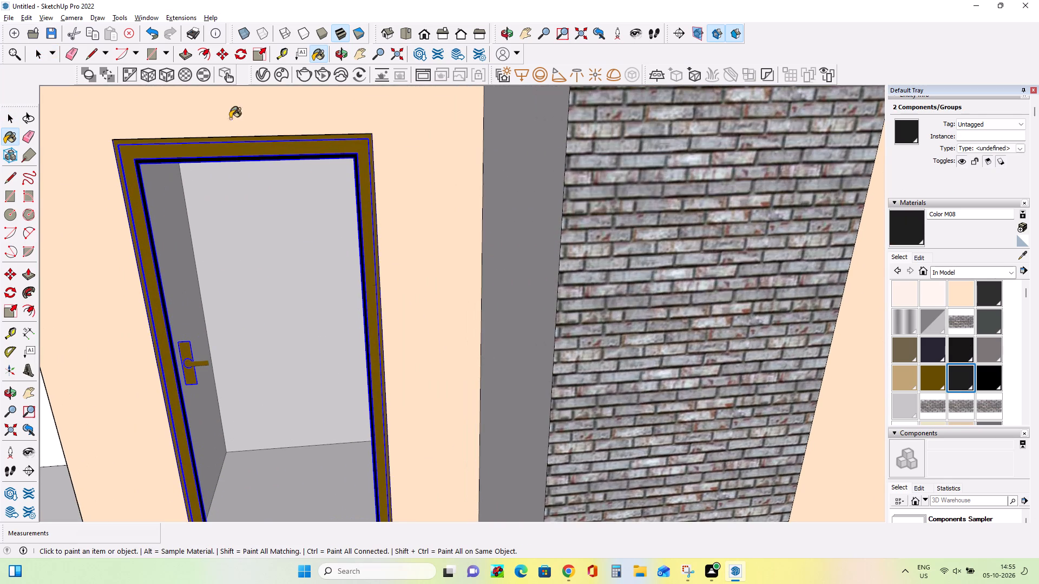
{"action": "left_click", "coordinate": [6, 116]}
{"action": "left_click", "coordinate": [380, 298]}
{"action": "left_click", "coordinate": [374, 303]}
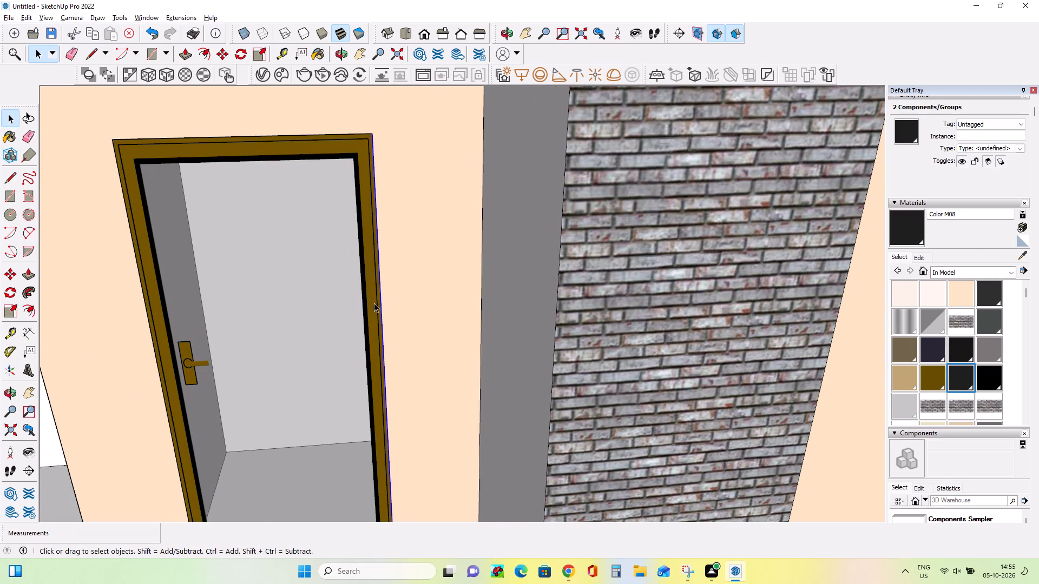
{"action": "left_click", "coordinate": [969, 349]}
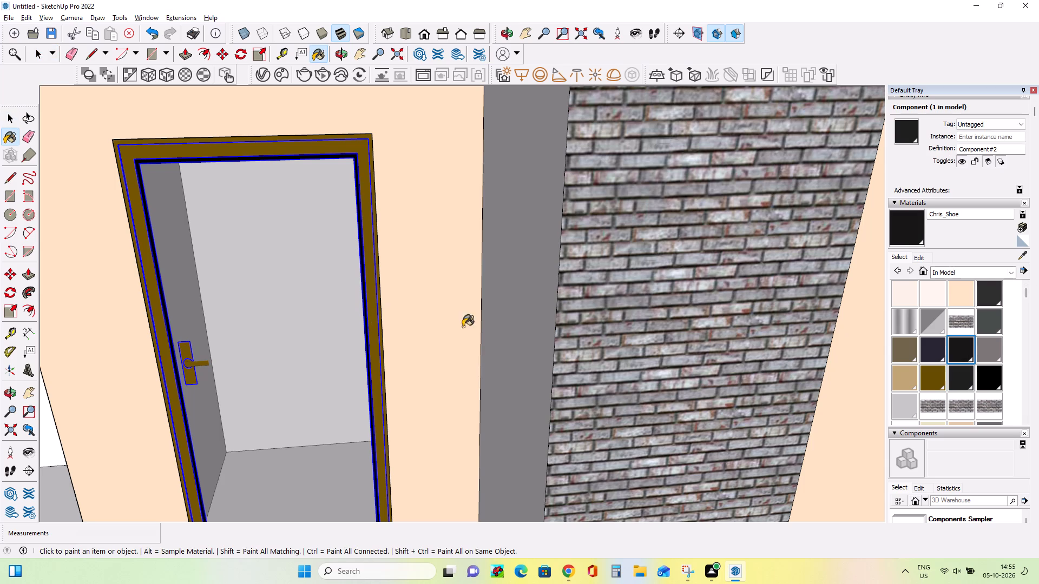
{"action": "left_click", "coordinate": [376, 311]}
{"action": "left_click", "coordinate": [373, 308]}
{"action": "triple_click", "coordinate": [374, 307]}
Explode the nested door component so the frames, glass and handle can be selected individually.
{"action": "left_click", "coordinate": [12, 123]}
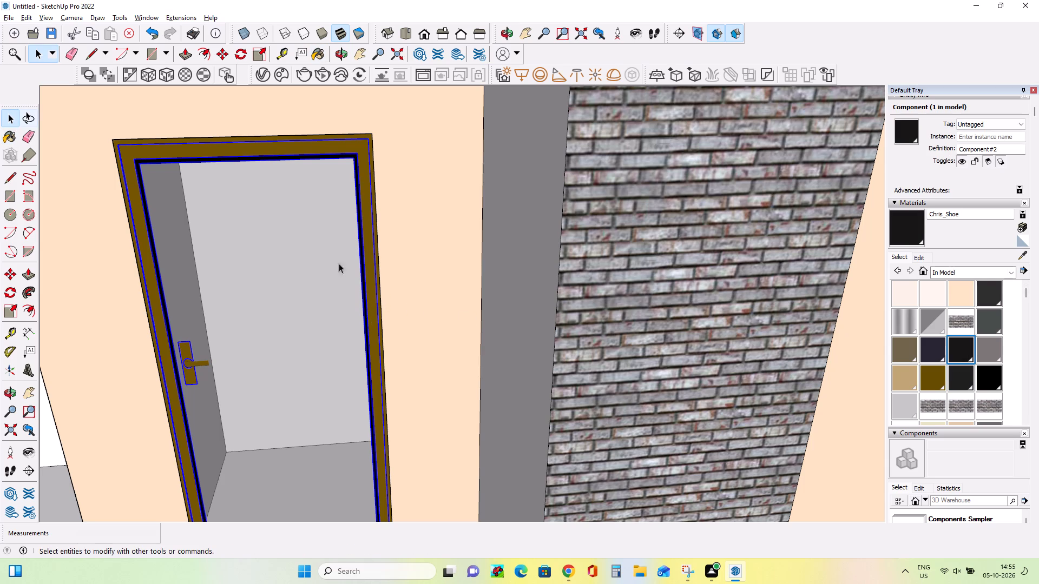
{"action": "right_click", "coordinate": [365, 266]}
{"action": "left_click", "coordinate": [411, 324]}
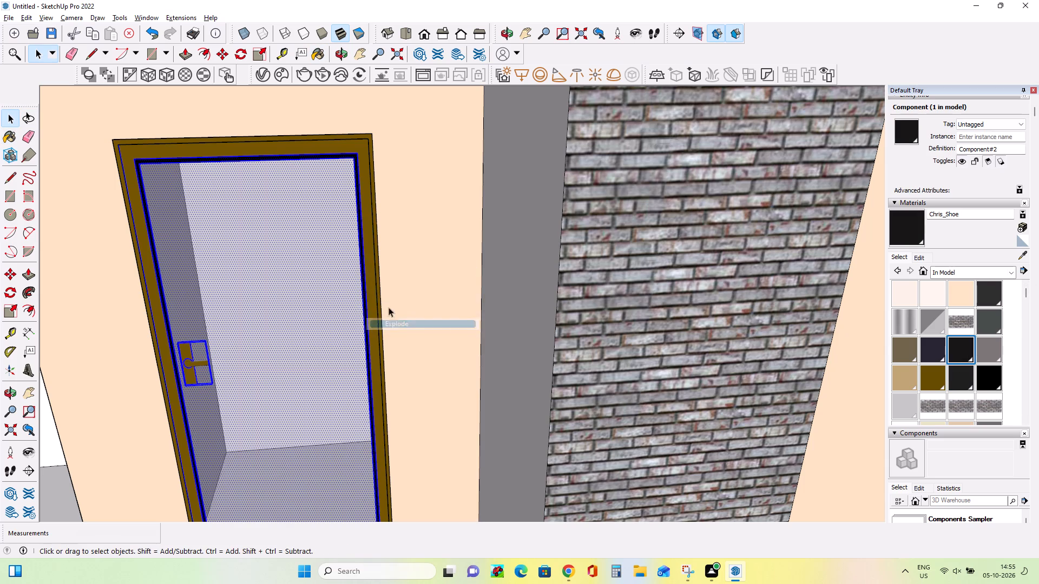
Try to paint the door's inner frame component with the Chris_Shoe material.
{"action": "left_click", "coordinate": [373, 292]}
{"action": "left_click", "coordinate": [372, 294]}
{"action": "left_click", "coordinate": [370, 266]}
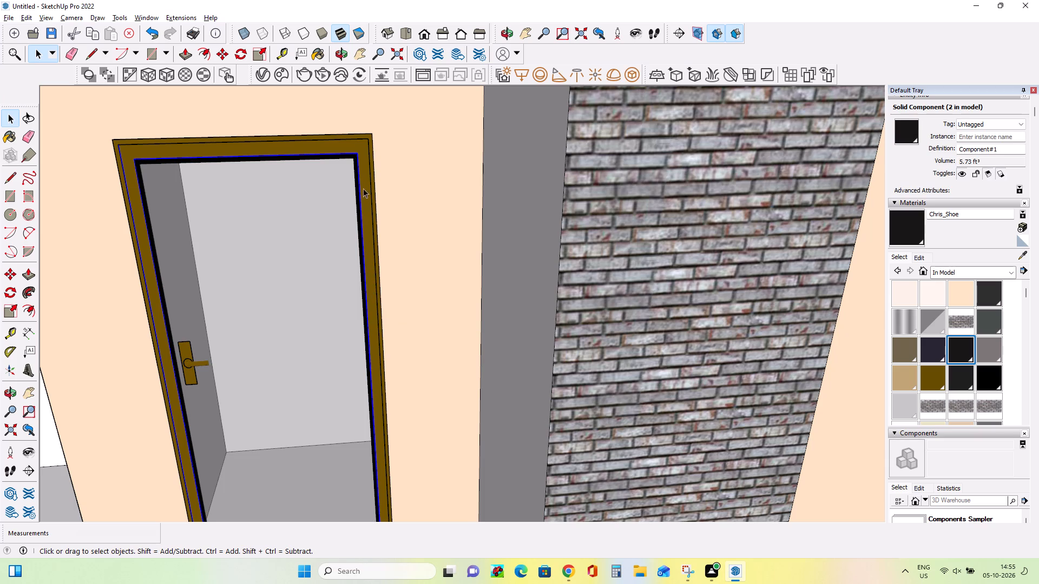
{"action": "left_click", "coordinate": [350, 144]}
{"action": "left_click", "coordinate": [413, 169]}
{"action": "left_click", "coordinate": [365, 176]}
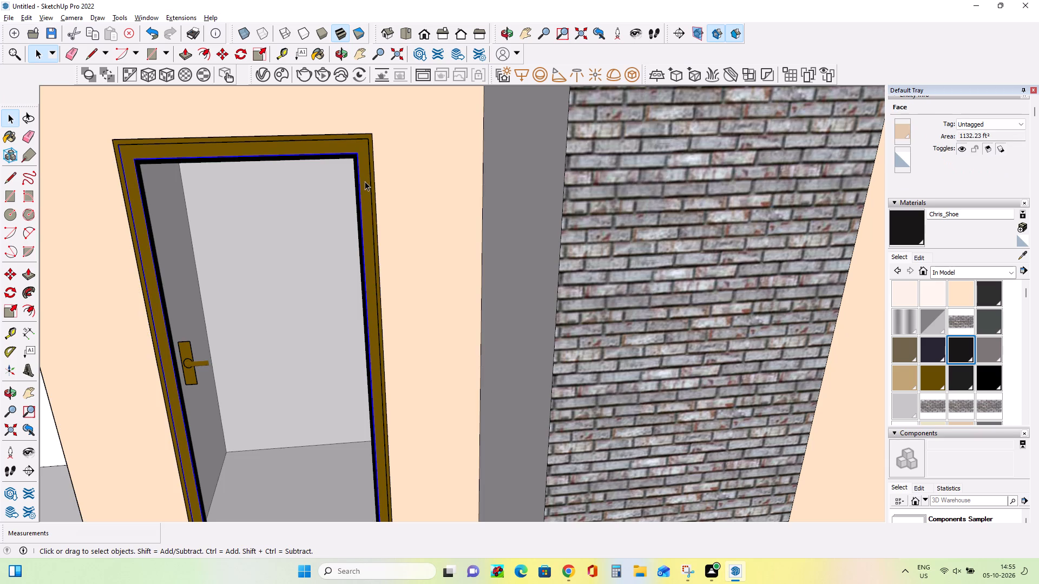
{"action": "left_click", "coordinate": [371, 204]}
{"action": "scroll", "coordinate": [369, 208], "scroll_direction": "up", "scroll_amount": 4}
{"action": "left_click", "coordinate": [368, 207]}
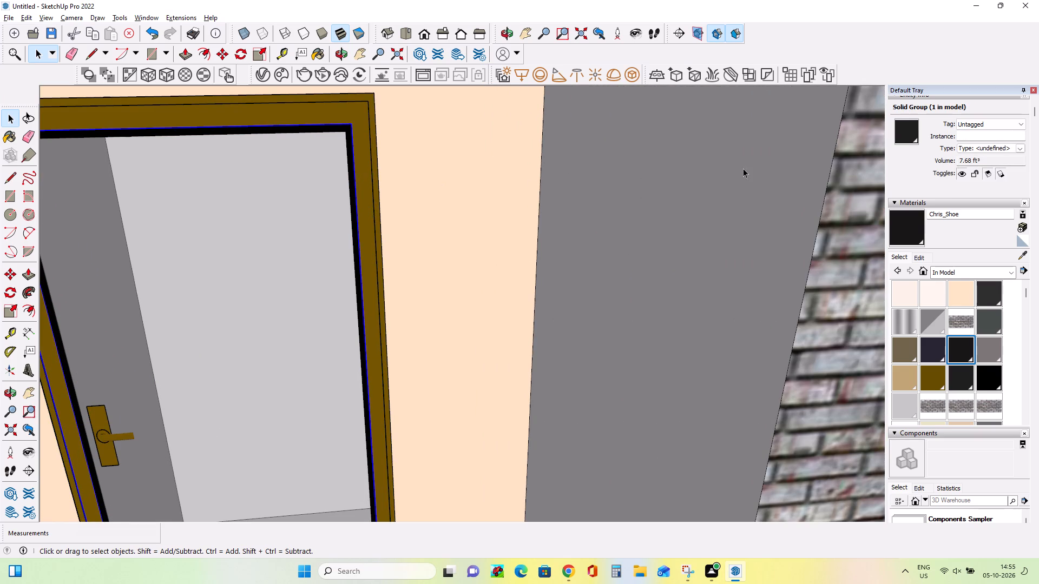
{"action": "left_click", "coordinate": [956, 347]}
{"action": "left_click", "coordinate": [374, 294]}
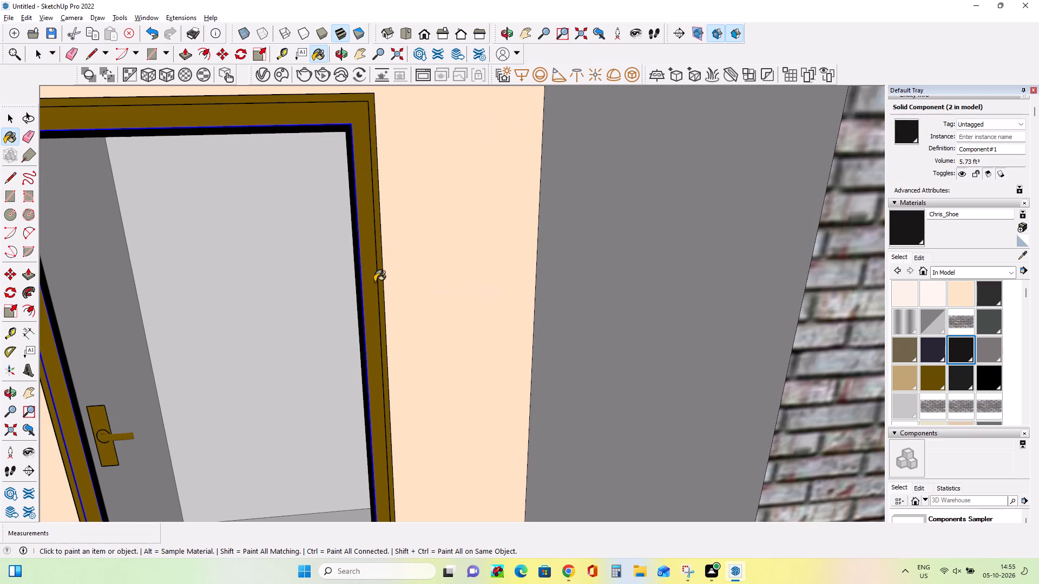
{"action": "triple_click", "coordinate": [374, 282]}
Explode the door's inner frame component and paint its faces with the Chris_Shoe material.
{"action": "right_click", "coordinate": [368, 266]}
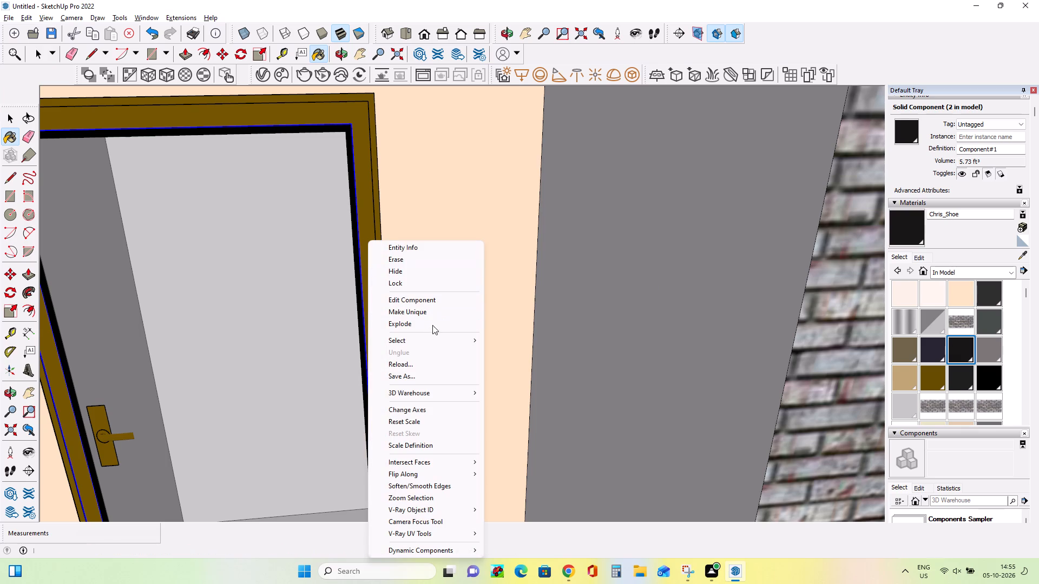
{"action": "left_click", "coordinate": [432, 324]}
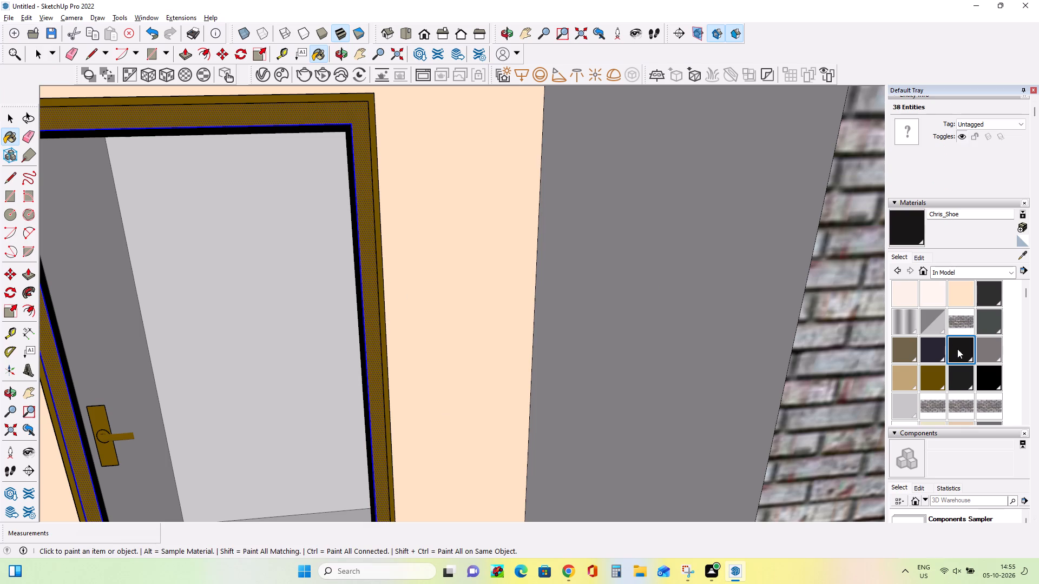
{"action": "left_click", "coordinate": [957, 349]}
{"action": "left_click", "coordinate": [377, 294]}
Explode the door's outer frame group and paint its brown faces with the Color M08 material.
{"action": "scroll", "coordinate": [413, 267], "scroll_direction": "down", "scroll_amount": 2}
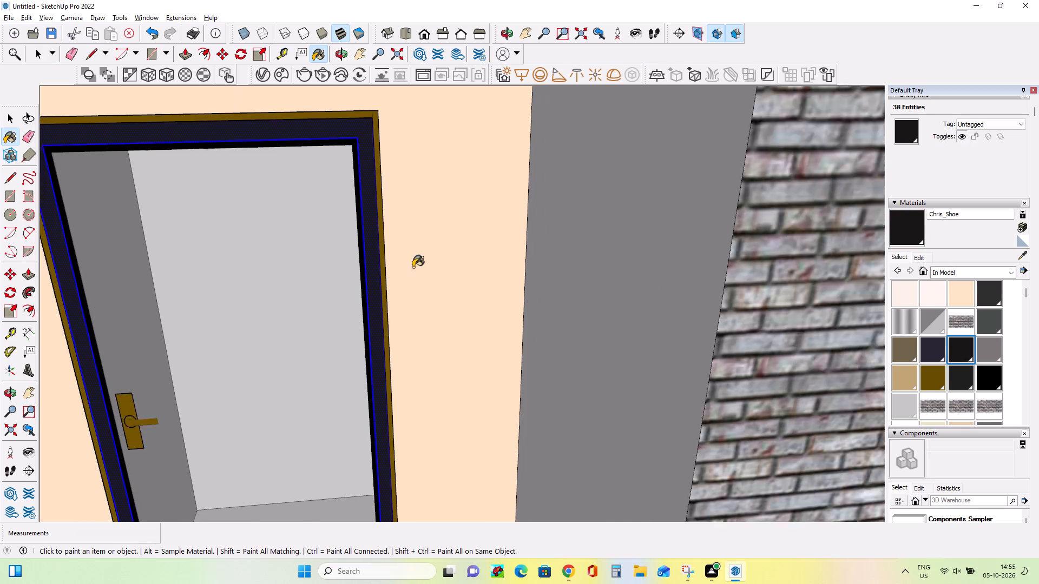
{"action": "scroll", "coordinate": [413, 267], "scroll_direction": "down", "scroll_amount": 2}
{"action": "scroll", "coordinate": [380, 177], "scroll_direction": "up", "scroll_amount": 9}
{"action": "left_click", "coordinate": [398, 181]}
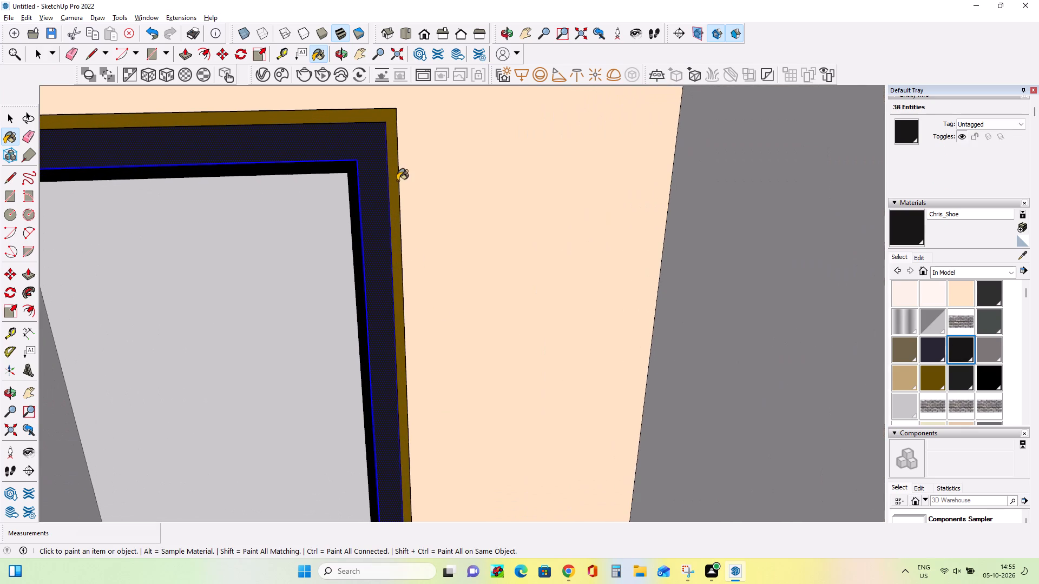
{"action": "double_click", "coordinate": [397, 180]}
{"action": "left_click", "coordinate": [14, 122]}
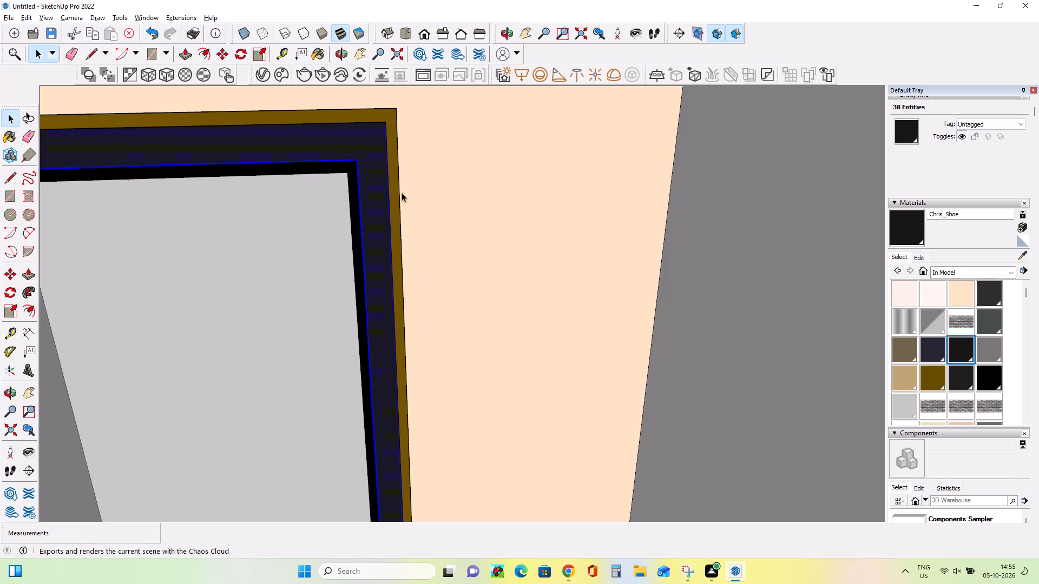
{"action": "left_click", "coordinate": [399, 193]}
{"action": "left_click", "coordinate": [394, 189]}
{"action": "left_click", "coordinate": [394, 188]}
{"action": "scroll", "coordinate": [394, 188], "scroll_direction": "up", "scroll_amount": 7}
{"action": "left_click", "coordinate": [394, 188]}
{"action": "right_click", "coordinate": [402, 189]}
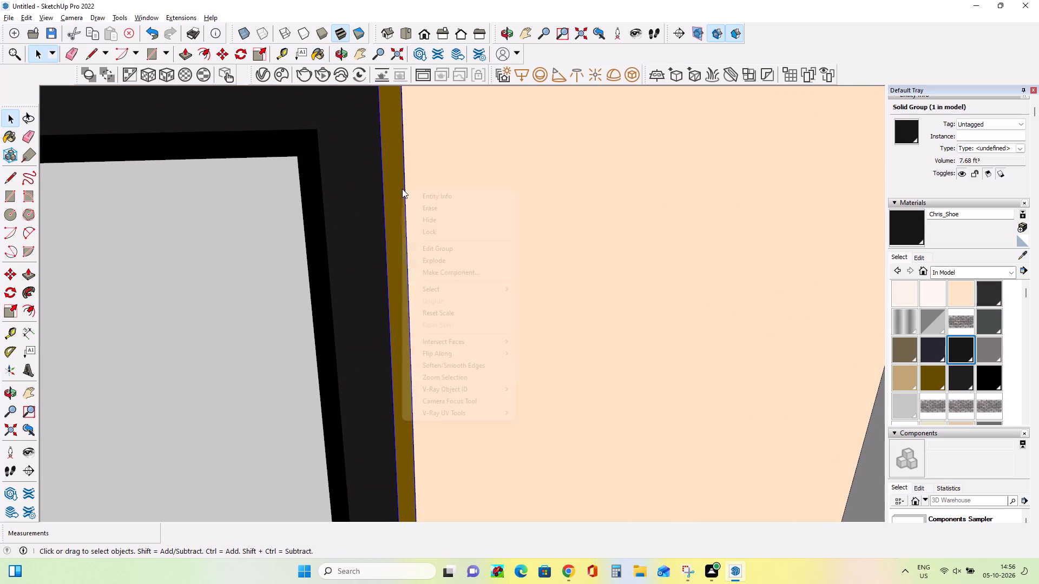
{"action": "left_click", "coordinate": [458, 258]}
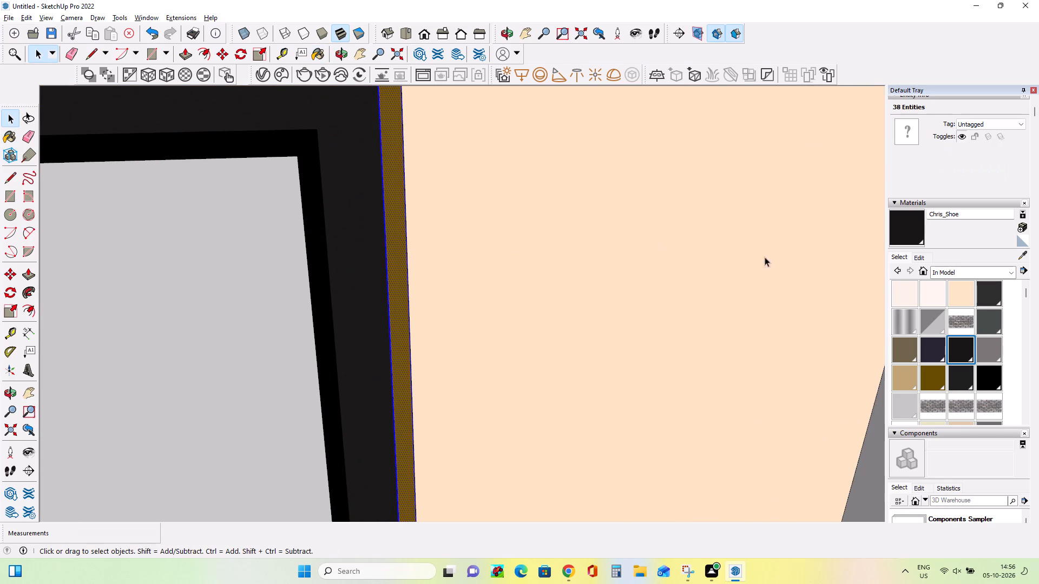
{"action": "left_click", "coordinate": [968, 374]}
{"action": "left_click", "coordinate": [400, 257]}
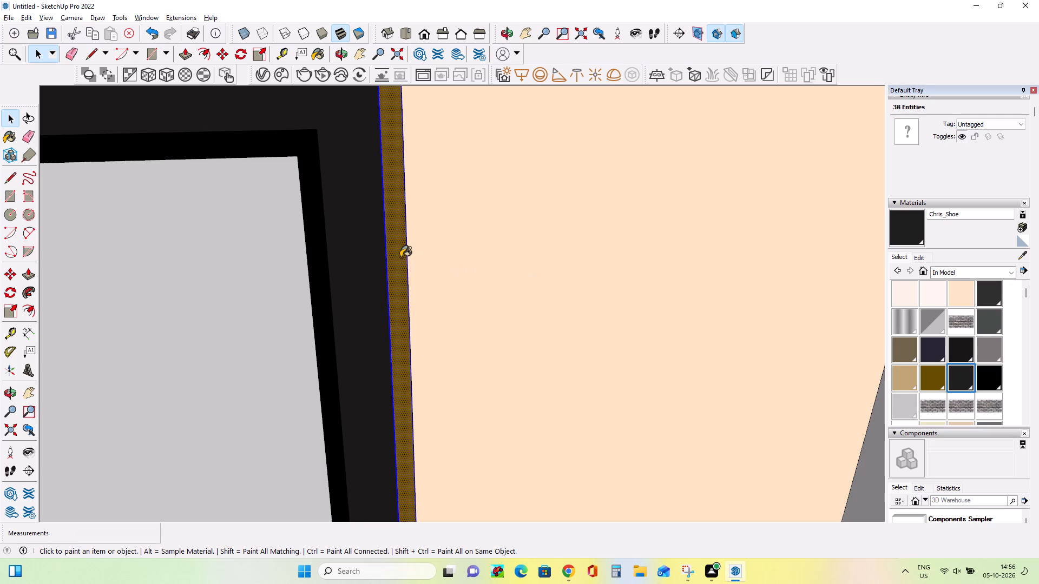
{"action": "scroll", "coordinate": [429, 235], "scroll_direction": "down", "scroll_amount": 20}
{"action": "scroll", "coordinate": [429, 235], "scroll_direction": "down", "scroll_amount": 2}
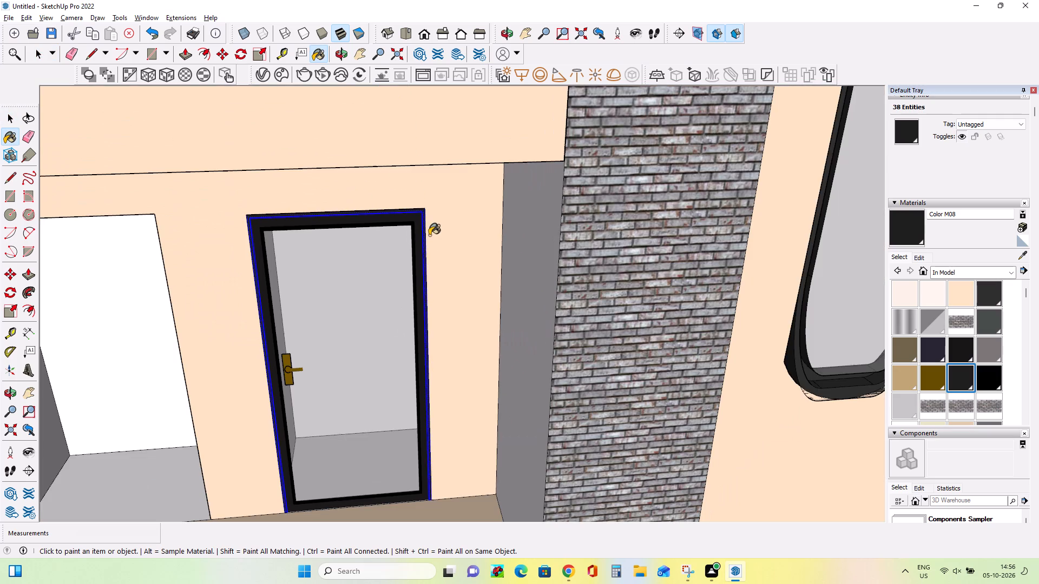
Explode the door handle group and paint its rectangular back plate with the Chris_Shoe material.
{"action": "scroll", "coordinate": [359, 390], "scroll_direction": "up", "scroll_amount": 10}
{"action": "scroll", "coordinate": [263, 373], "scroll_direction": "up", "scroll_amount": 3}
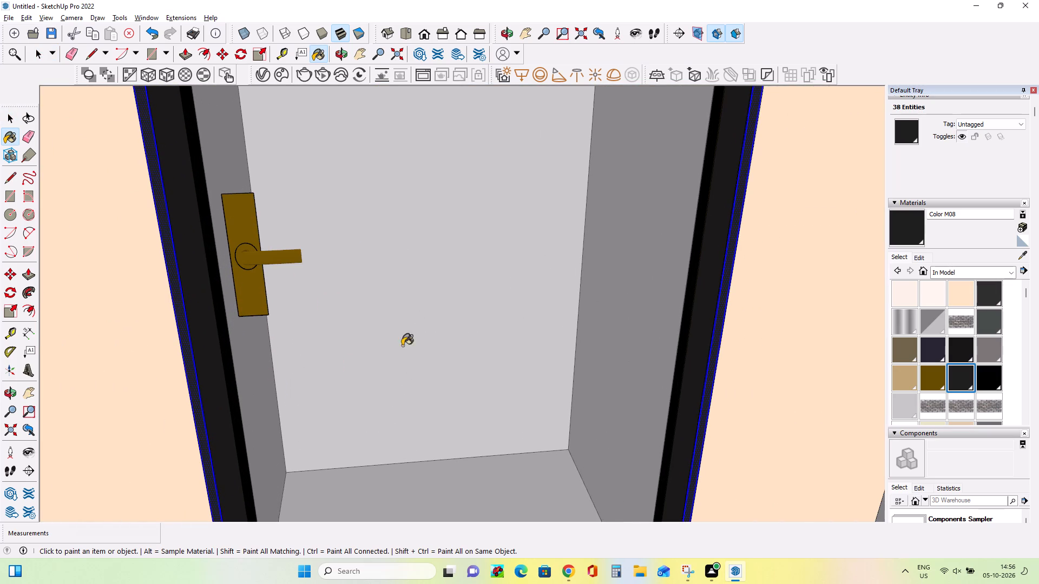
{"action": "left_click", "coordinate": [9, 117]}
{"action": "left_click", "coordinate": [246, 303]}
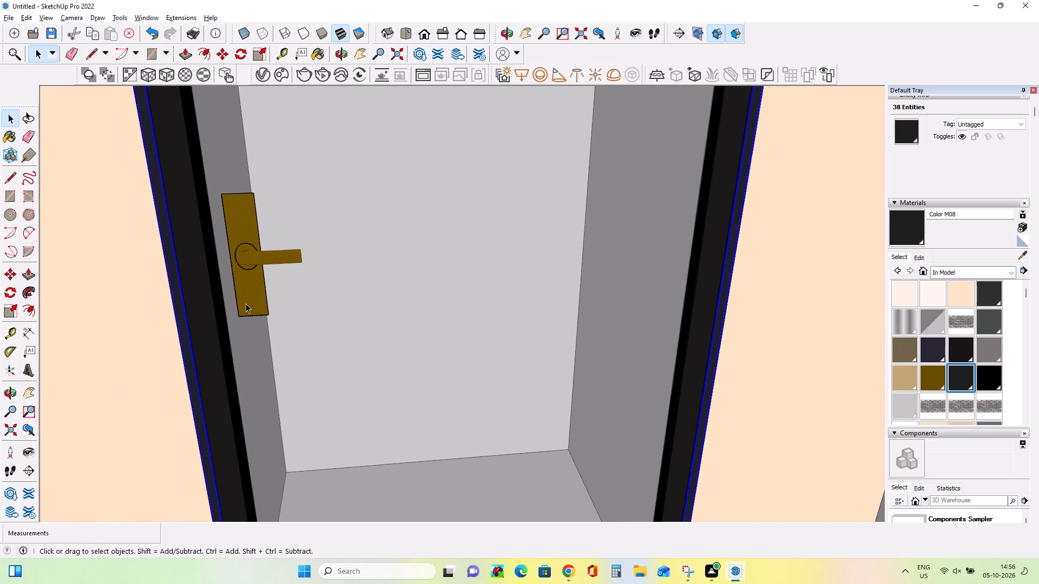
{"action": "left_click", "coordinate": [969, 346]}
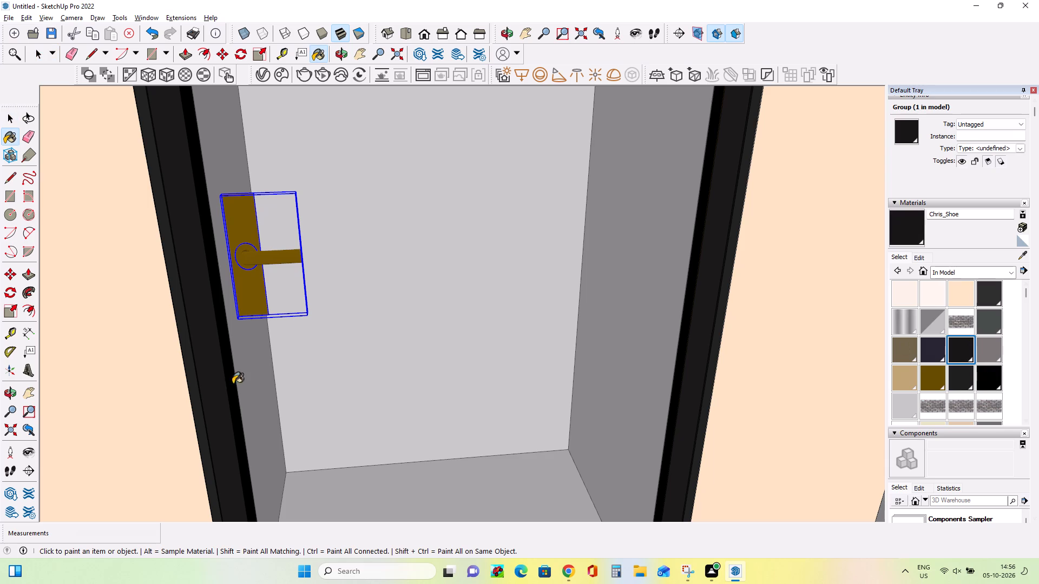
{"action": "left_click", "coordinate": [246, 299]}
{"action": "triple_click", "coordinate": [260, 299]}
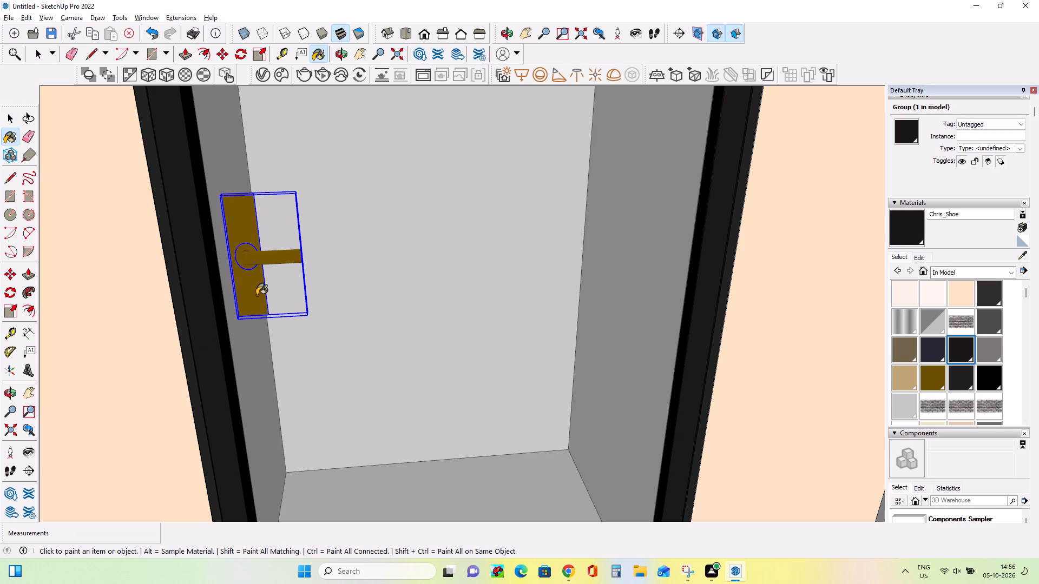
{"action": "triple_click", "coordinate": [251, 256]}
{"action": "right_click", "coordinate": [249, 289]}
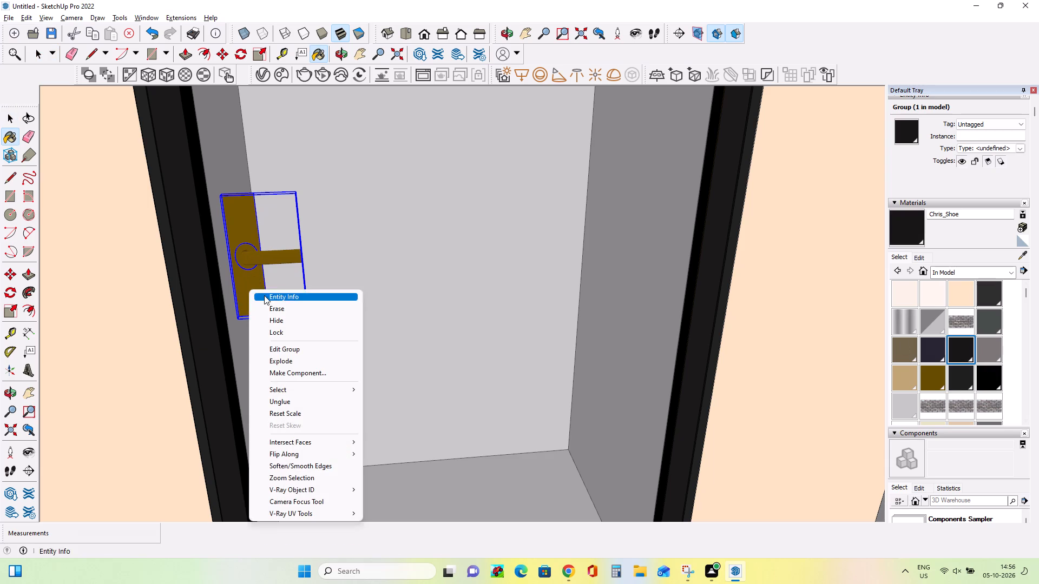
{"action": "left_click", "coordinate": [308, 362]}
{"action": "left_click", "coordinate": [249, 294]}
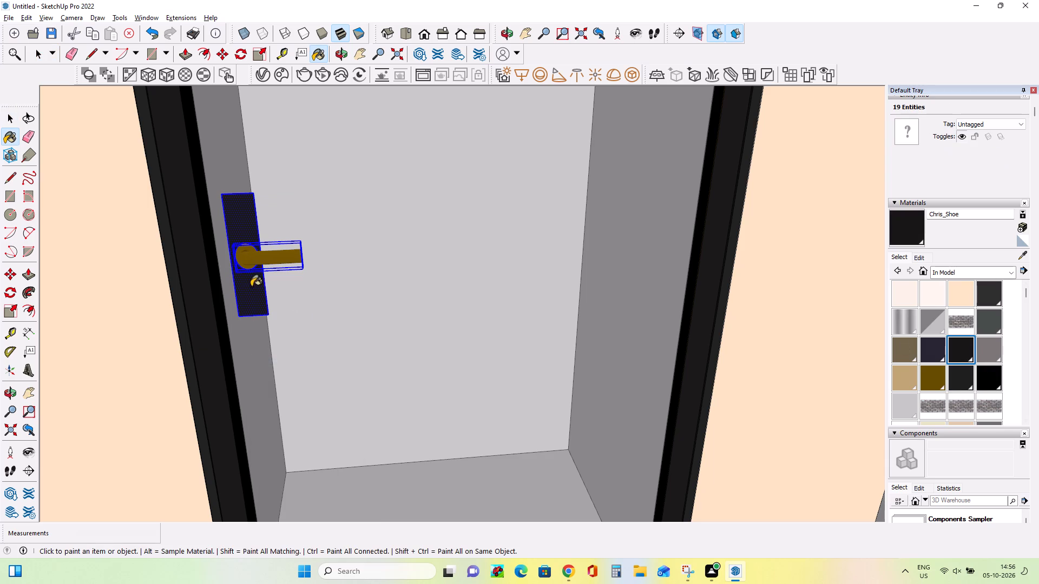
Explode the door handle's lever group and paint its brown faces with the Chris_Shoe material.
{"action": "left_click", "coordinate": [270, 259]}
{"action": "left_click", "coordinate": [284, 260]}
{"action": "right_click", "coordinate": [247, 266]}
{"action": "right_click", "coordinate": [247, 266]}
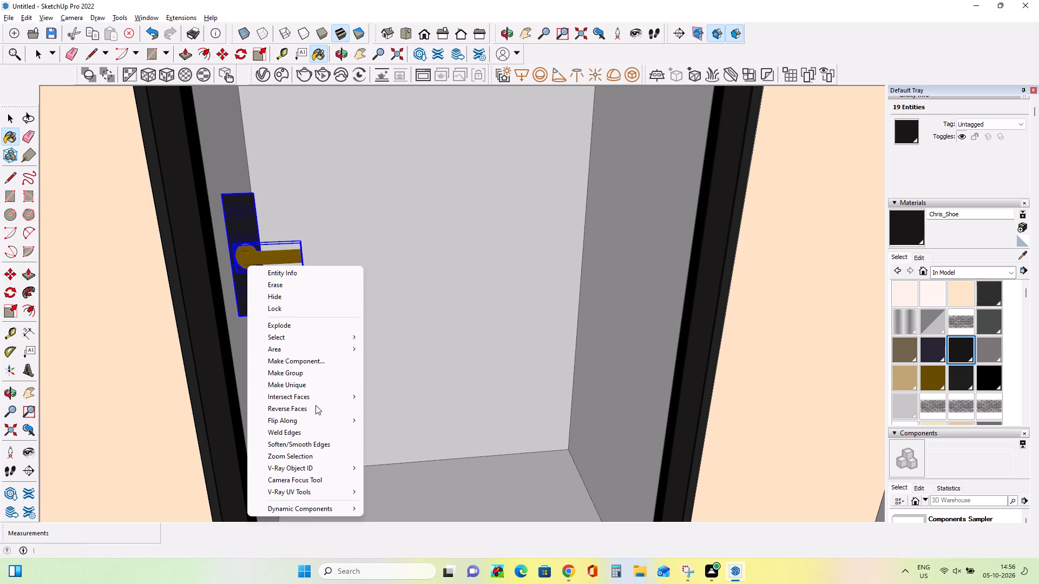
{"action": "left_click", "coordinate": [311, 326]}
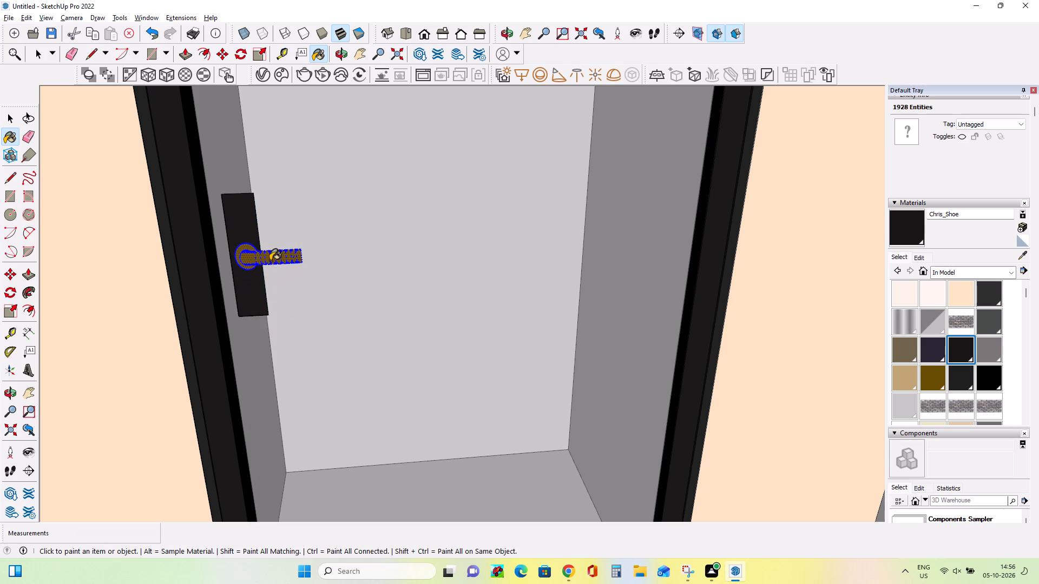
{"action": "left_click", "coordinate": [270, 261]}
{"action": "scroll", "coordinate": [340, 281], "scroll_direction": "down", "scroll_amount": 10}
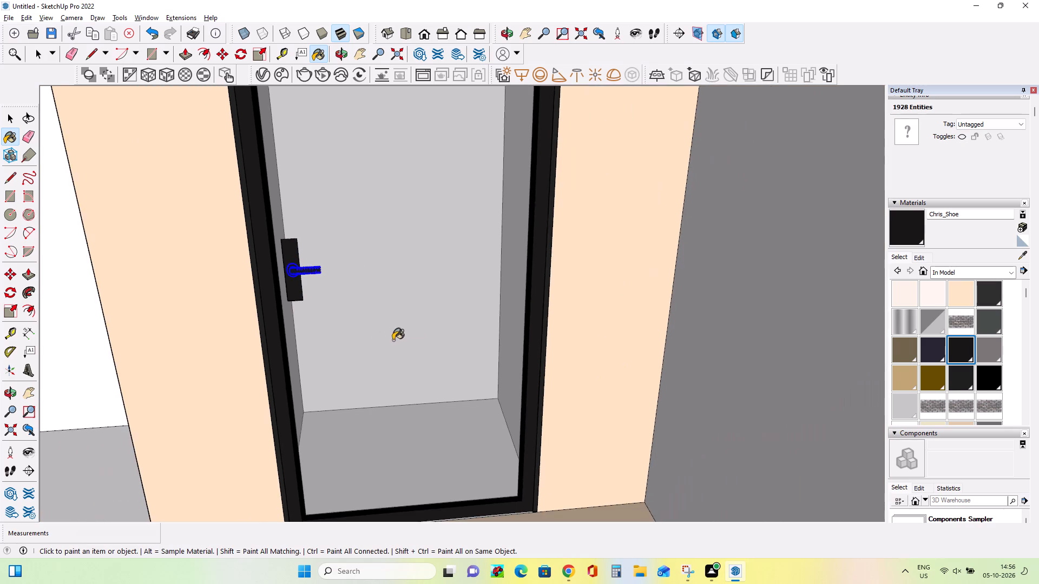
{"action": "scroll", "coordinate": [410, 333], "scroll_direction": "down", "scroll_amount": 14}
{"action": "scroll", "coordinate": [501, 291], "scroll_direction": "down", "scroll_amount": 3}
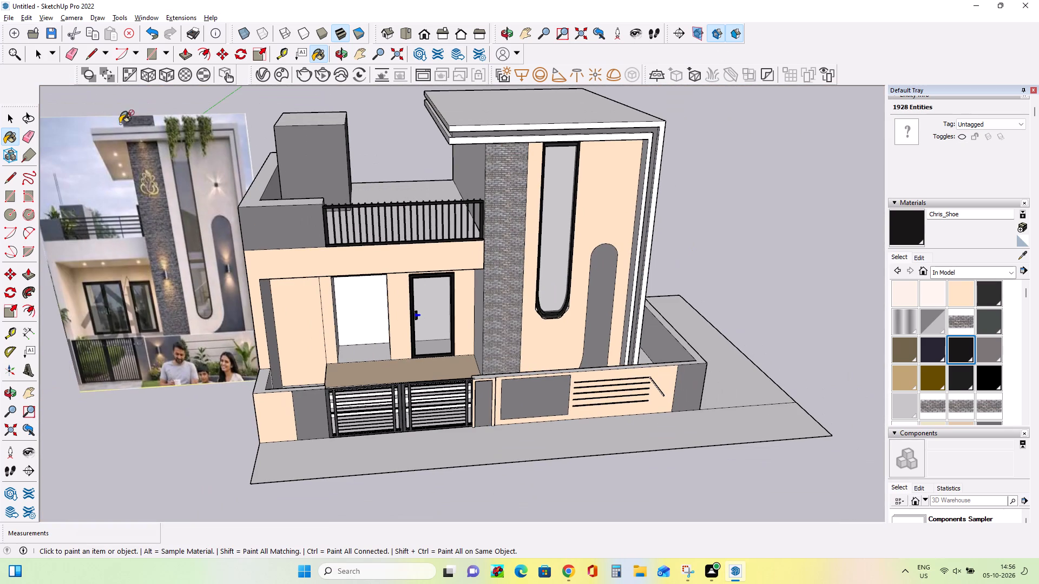
{"action": "left_click", "coordinate": [10, 115]}
{"action": "left_click", "coordinate": [188, 455]}
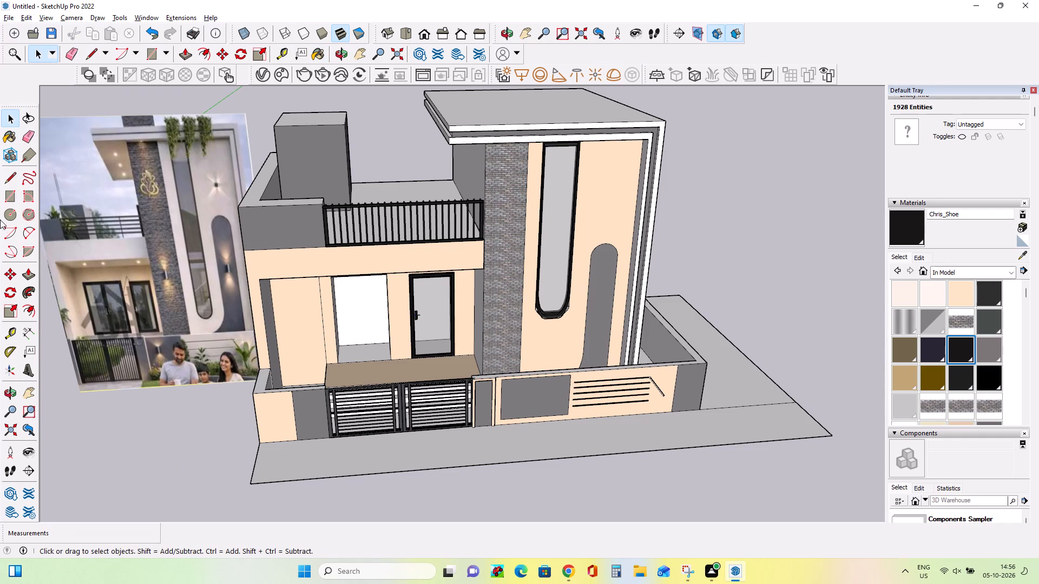
Import the Senza model from Downloads and place it at the lower corner of the empty opening beside the black door.
{"action": "left_click", "coordinate": [10, 19]}
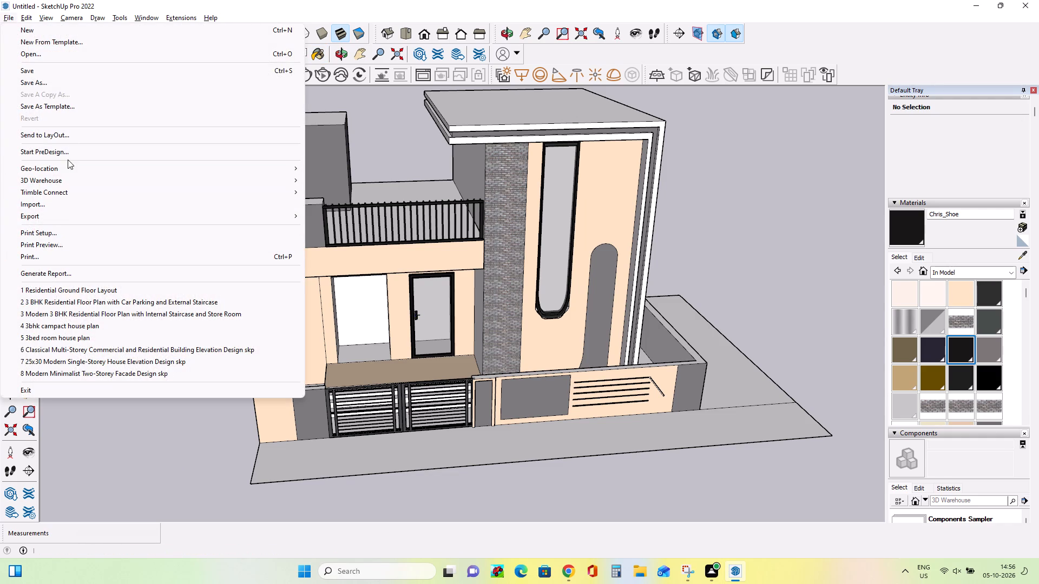
{"action": "left_click", "coordinate": [77, 205]}
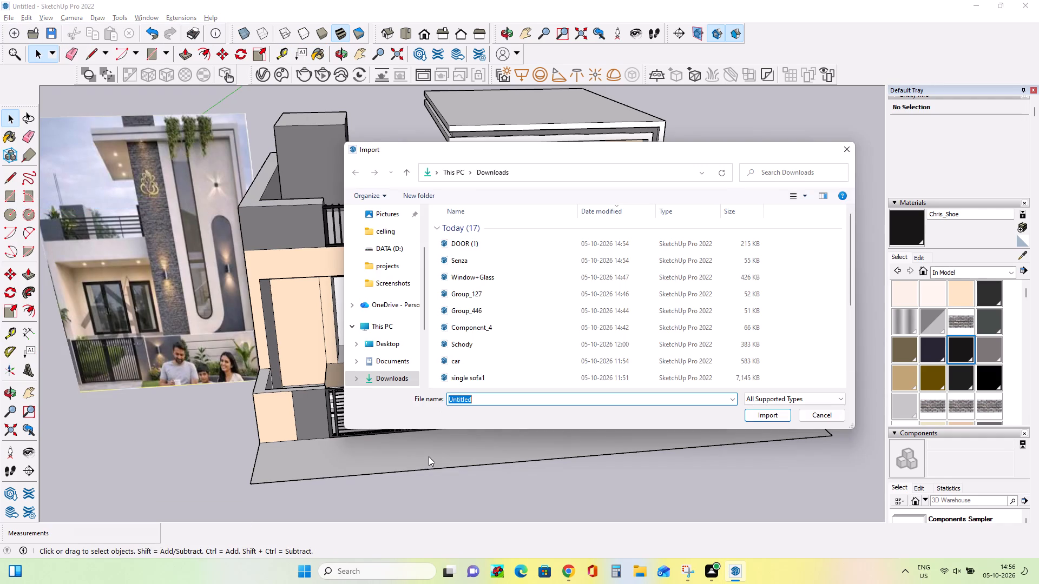
{"action": "left_click", "coordinate": [451, 260]}
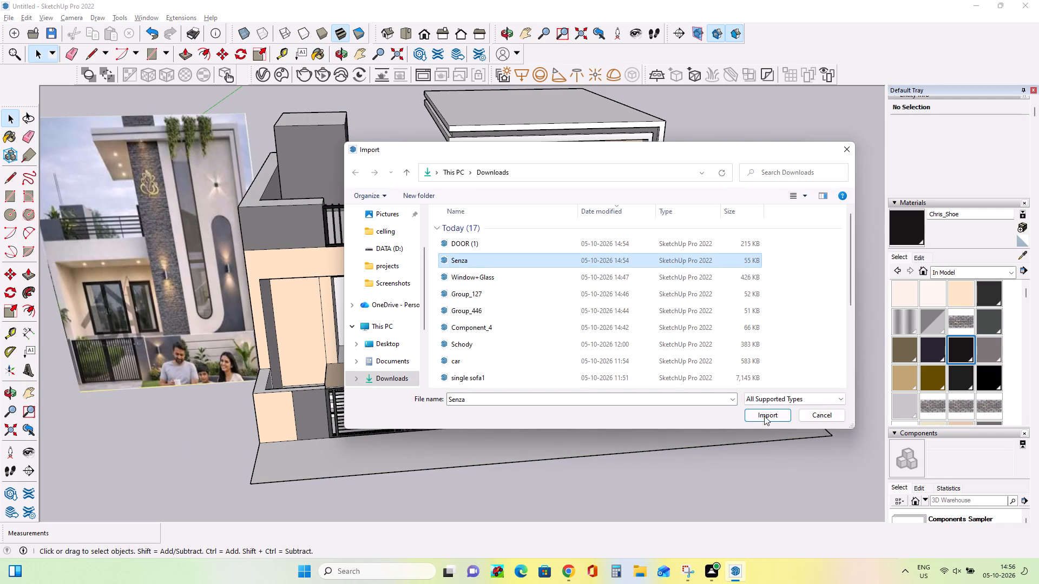
{"action": "left_click", "coordinate": [765, 415]}
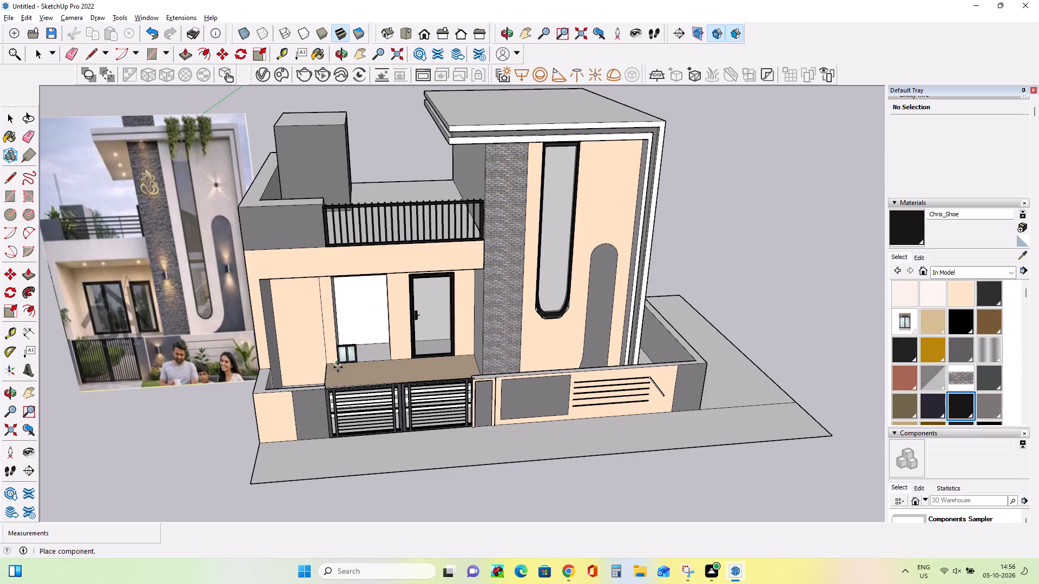
{"action": "left_click", "coordinate": [337, 362]}
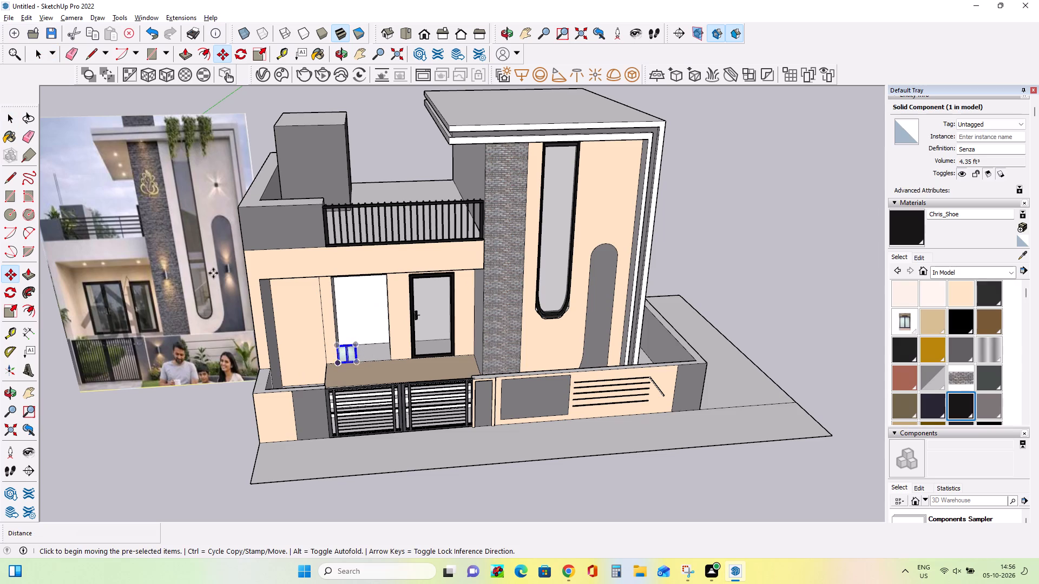
Scale the Senza double door up uniformly from its lower corner to nearly the height of the empty opening.
{"action": "left_click", "coordinate": [16, 309]}
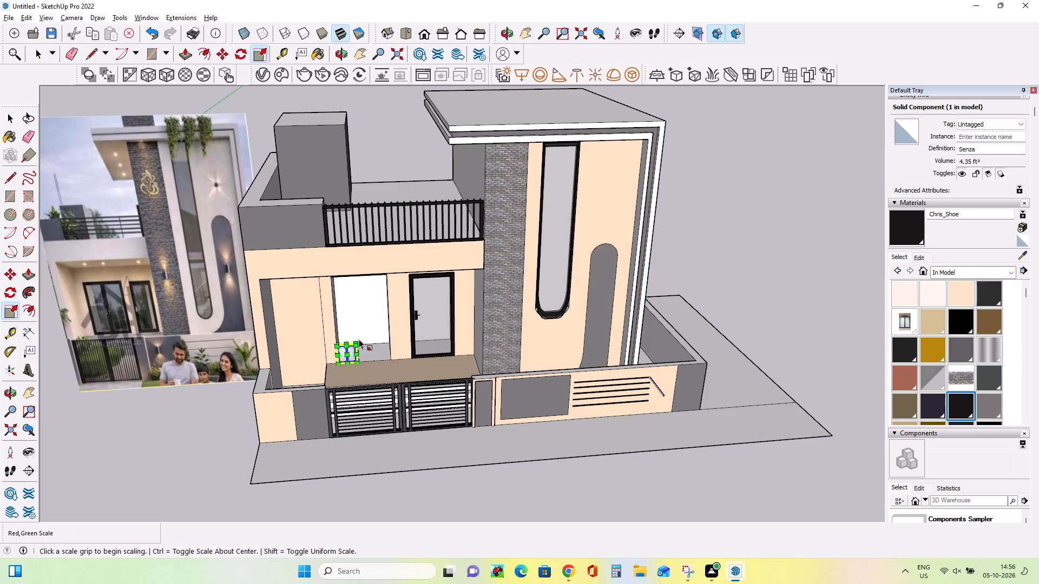
{"action": "left_click", "coordinate": [355, 340]}
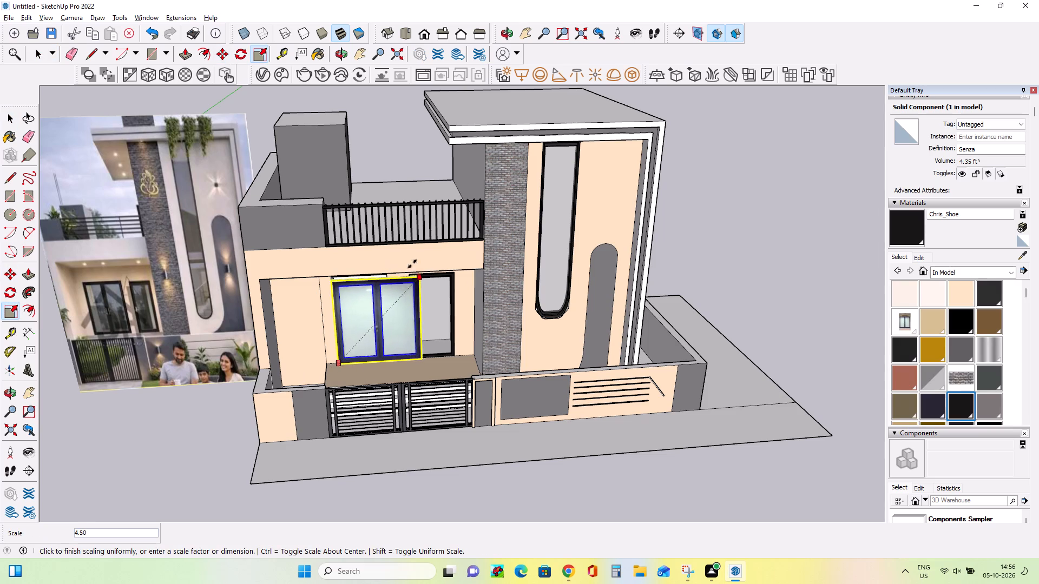
{"action": "left_click", "coordinate": [407, 271]}
Narrow the Senza double door to the opening's width, using a red-green scale of about 0.65, -0.21.
{"action": "middle_click_drag", "start_coordinate": [412, 319], "coordinate": [392, 348]}
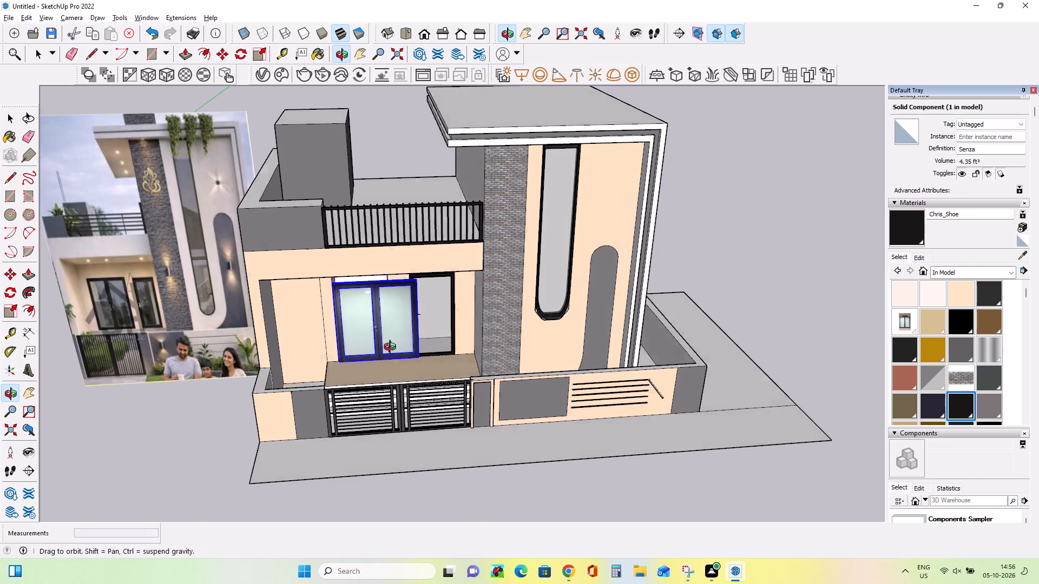
{"action": "middle_click_drag", "start_coordinate": [392, 348], "coordinate": [366, 373]}
{"action": "scroll", "coordinate": [408, 296], "scroll_direction": "up", "scroll_amount": 4}
{"action": "scroll", "coordinate": [404, 367], "scroll_direction": "up", "scroll_amount": 3}
{"action": "middle_click_drag", "start_coordinate": [405, 366], "coordinate": [441, 318]}
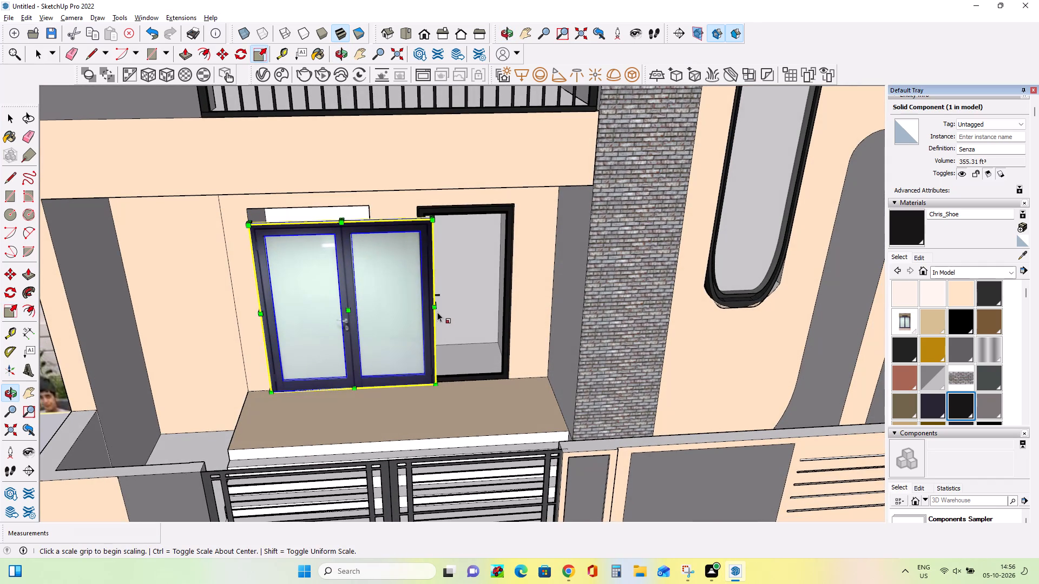
{"action": "left_click", "coordinate": [434, 307]}
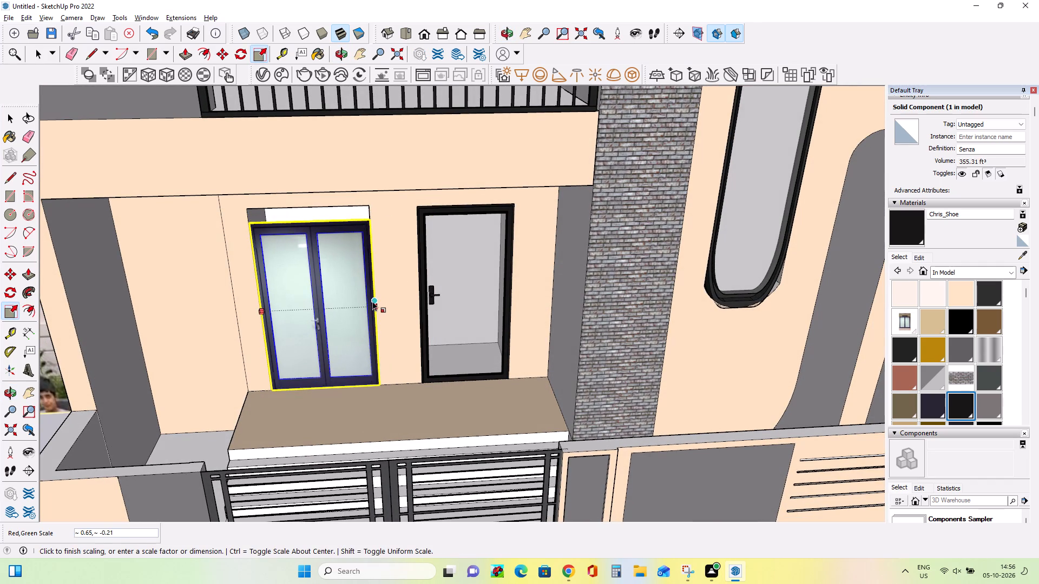
{"action": "left_click", "coordinate": [372, 301]}
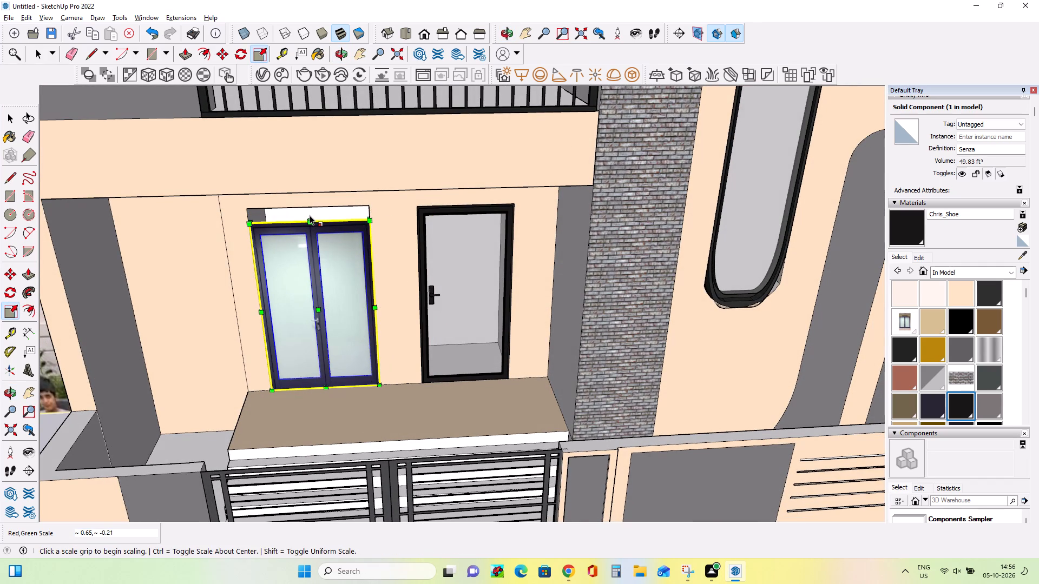
Stretch the Senza double door up to the top of the opening with a blue-axis scale of about 1.08.
{"action": "middle_click_drag", "start_coordinate": [310, 215], "coordinate": [319, 228]}
{"action": "scroll", "coordinate": [315, 220], "scroll_direction": "up", "scroll_amount": 12}
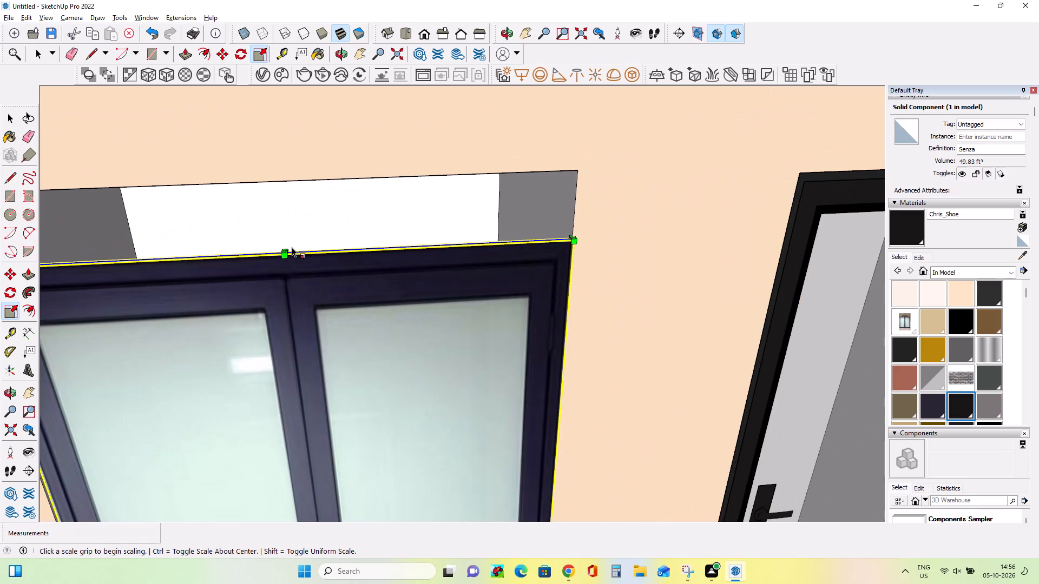
{"action": "left_click", "coordinate": [286, 248]}
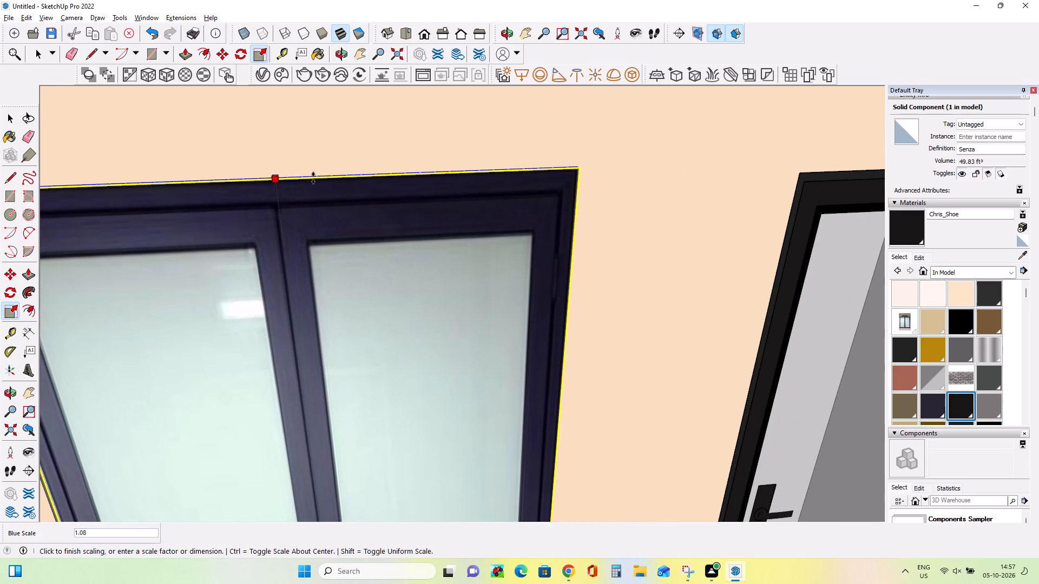
{"action": "left_click", "coordinate": [313, 178]}
Deselect the double door and examine the front elevation against the reference image.
{"action": "scroll", "coordinate": [525, 341], "scroll_direction": "down", "scroll_amount": 13}
{"action": "middle_click_drag", "start_coordinate": [525, 500], "coordinate": [514, 429]}
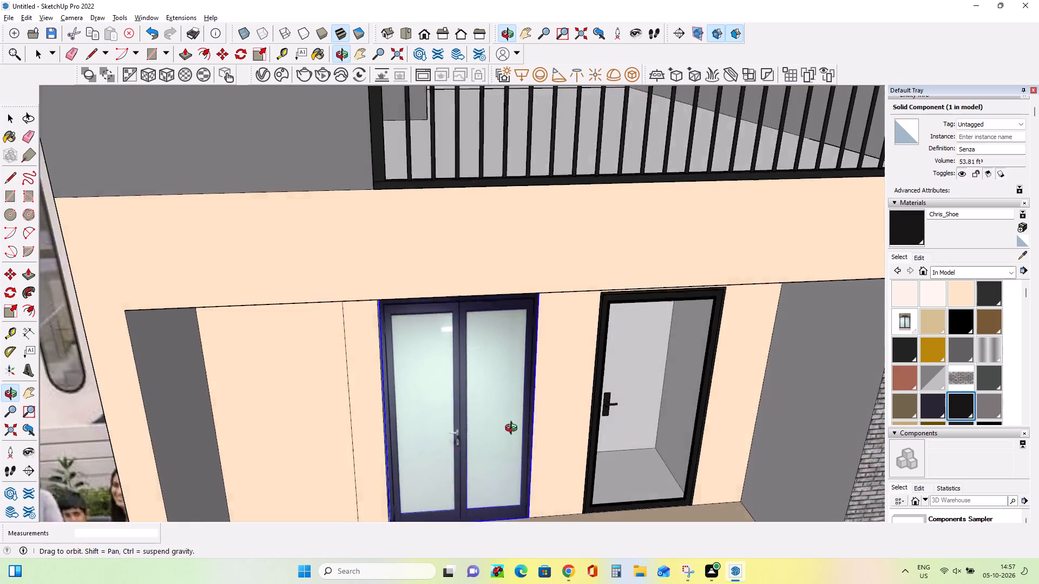
{"action": "middle_click_drag", "start_coordinate": [514, 429], "coordinate": [501, 382]}
{"action": "scroll", "coordinate": [500, 379], "scroll_direction": "down", "scroll_amount": 2}
{"action": "scroll", "coordinate": [499, 375], "scroll_direction": "up", "scroll_amount": 1}
{"action": "scroll", "coordinate": [499, 375], "scroll_direction": "down", "scroll_amount": 6}
{"action": "scroll", "coordinate": [507, 418], "scroll_direction": "down", "scroll_amount": 1}
{"action": "middle_click_drag", "start_coordinate": [515, 436], "coordinate": [532, 484]}
{"action": "scroll", "coordinate": [532, 483], "scroll_direction": "down", "scroll_amount": 1}
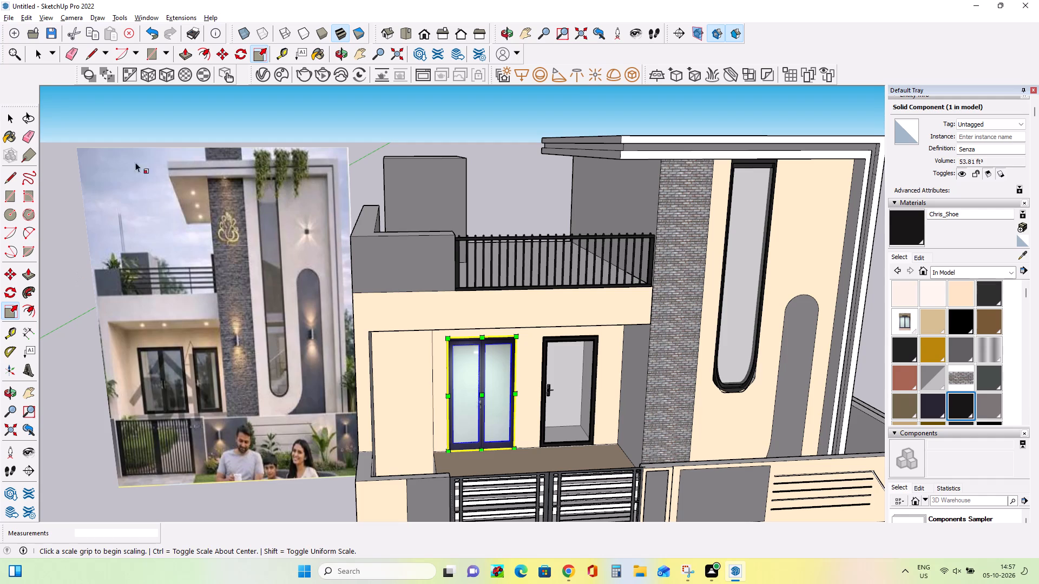
{"action": "left_click", "coordinate": [11, 118]}
{"action": "left_click", "coordinate": [75, 134]}
{"action": "scroll", "coordinate": [150, 307], "scroll_direction": "down", "scroll_amount": 3}
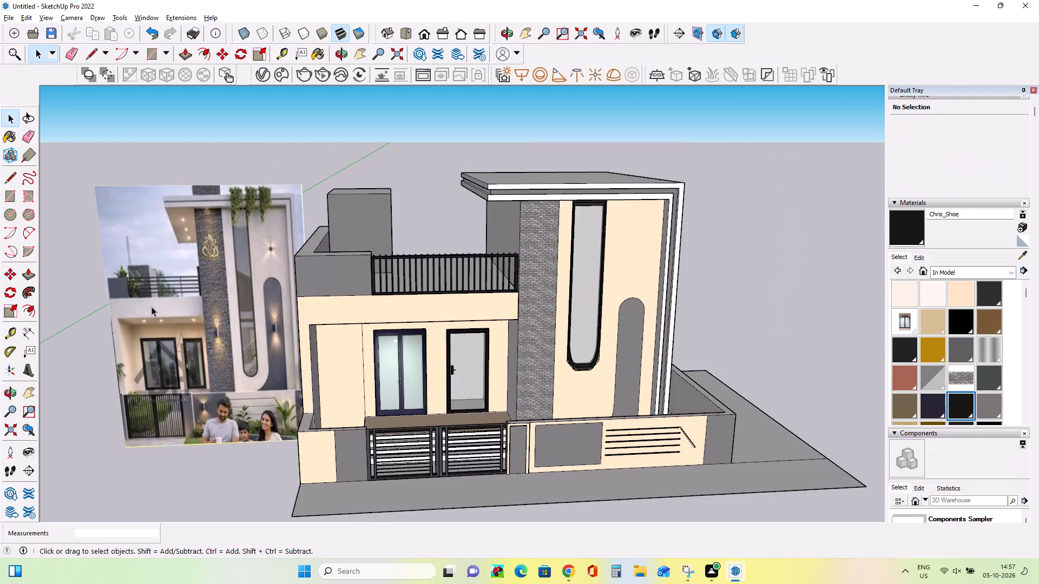
{"action": "scroll", "coordinate": [169, 309], "scroll_direction": "down", "scroll_amount": 3}
{"action": "middle_click_drag", "start_coordinate": [428, 430], "coordinate": [424, 402]}
{"action": "scroll", "coordinate": [410, 401], "scroll_direction": "up", "scroll_amount": 3}
{"action": "middle_click_drag", "start_coordinate": [410, 400], "coordinate": [413, 412]}
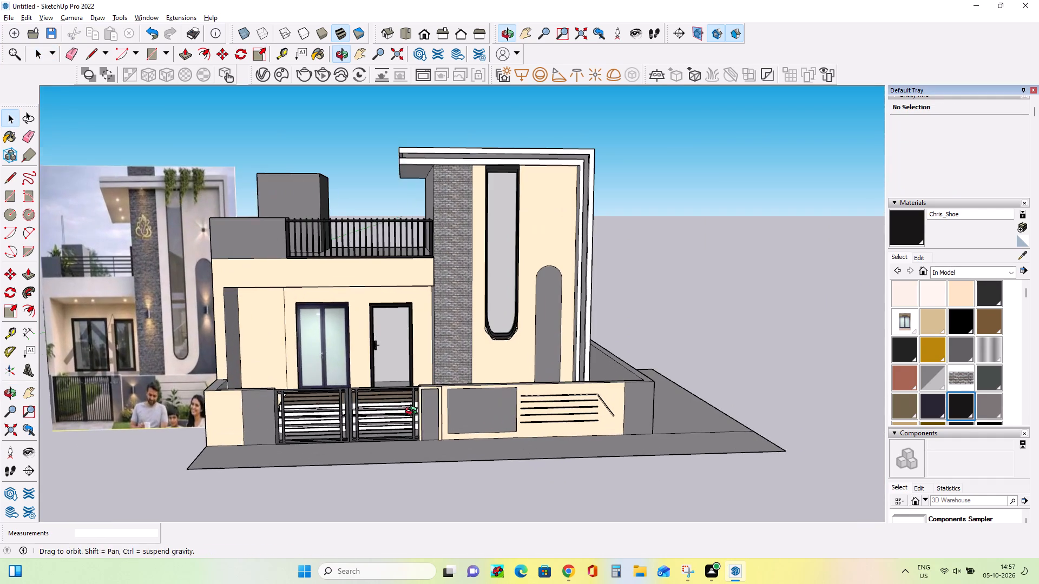
{"action": "middle_click_drag", "start_coordinate": [413, 412], "coordinate": [417, 436]}
{"action": "scroll", "coordinate": [410, 422], "scroll_direction": "down", "scroll_amount": 1}
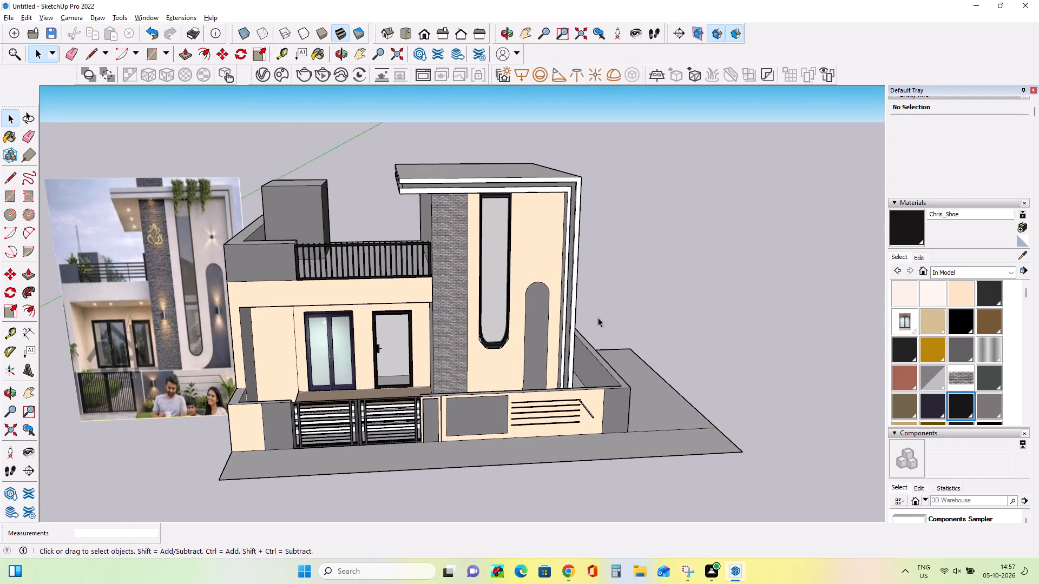
Paint the ground patch beside the entrance steps with Grass Dark Green from the Landscaping, Fencing and Vegetation materials.
{"action": "left_click", "coordinate": [966, 269]}
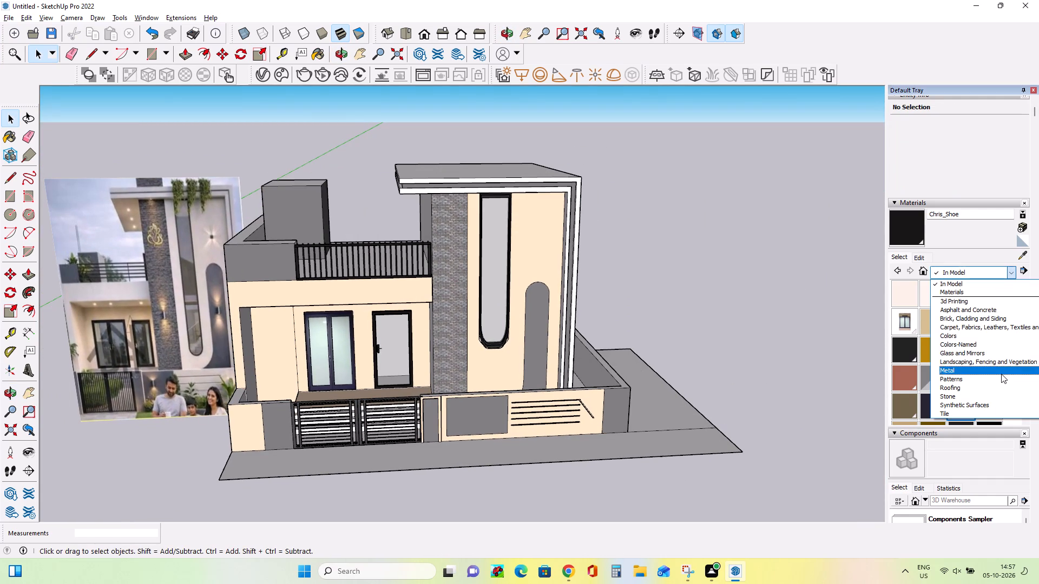
{"action": "left_click", "coordinate": [998, 326]}
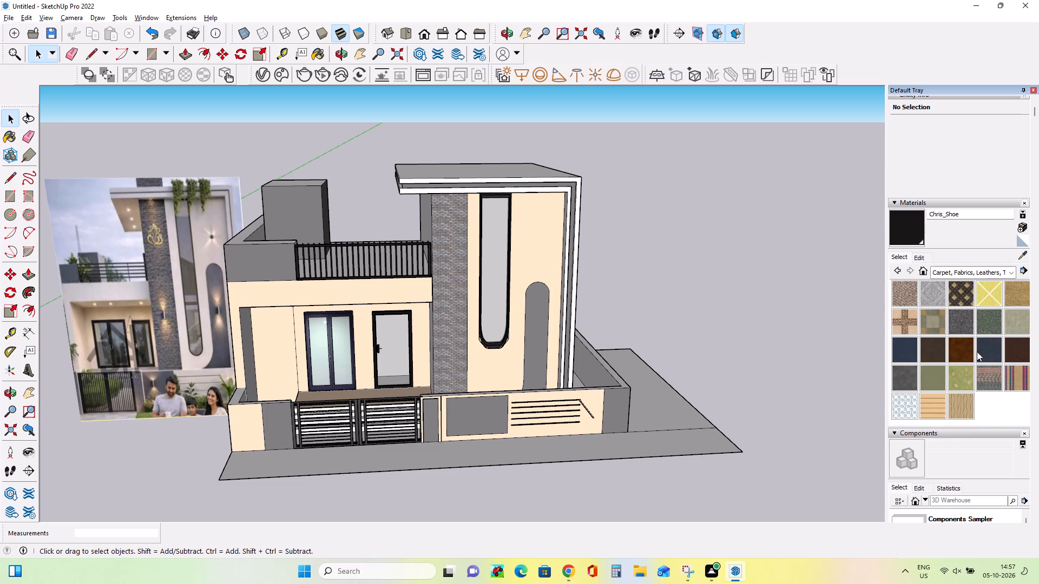
{"action": "left_click", "coordinate": [980, 269]}
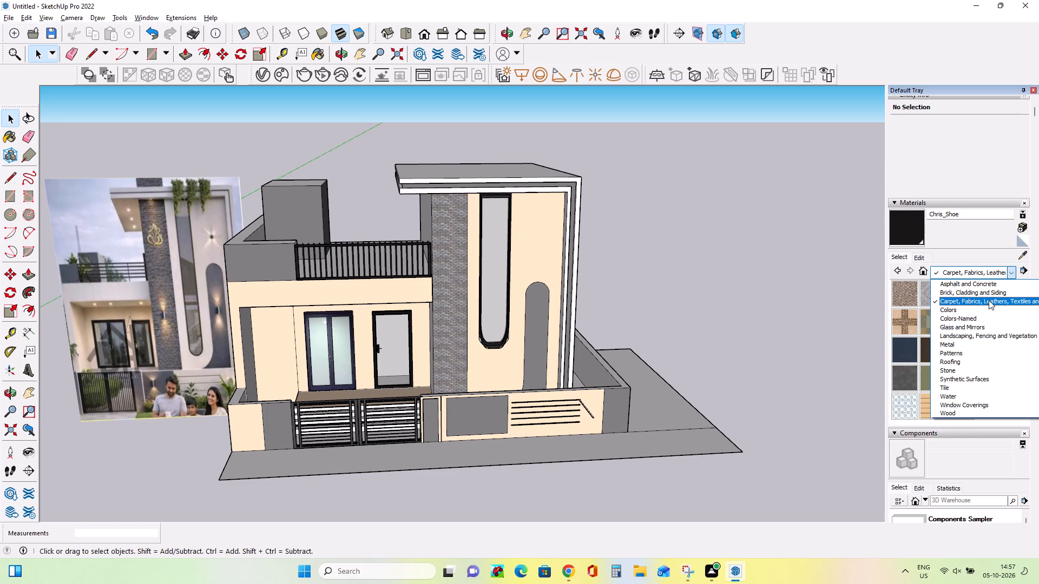
{"action": "left_click", "coordinate": [990, 334]}
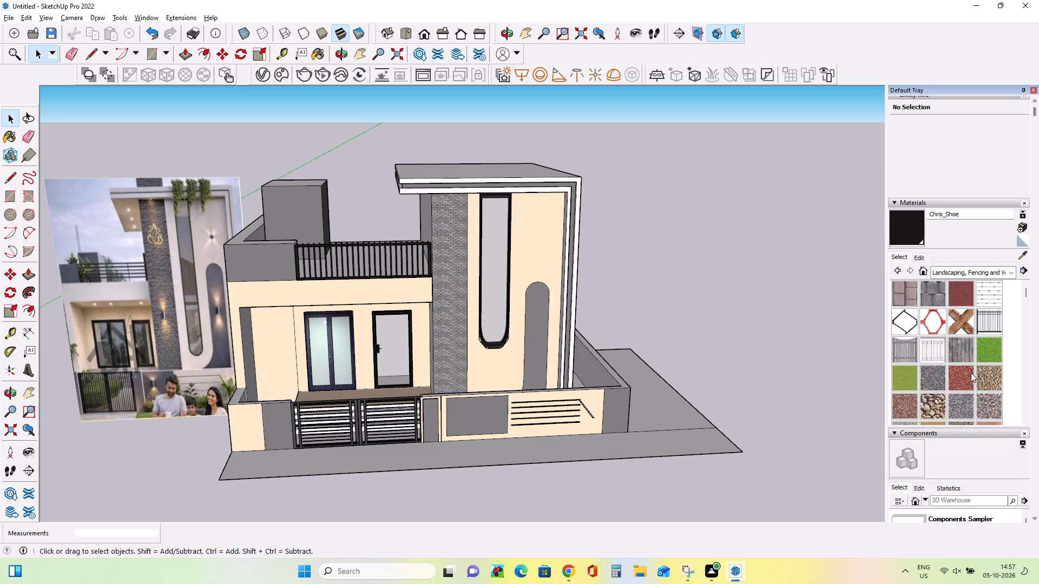
{"action": "left_click", "coordinate": [982, 353]}
{"action": "middle_click_drag", "start_coordinate": [304, 425], "coordinate": [324, 559]}
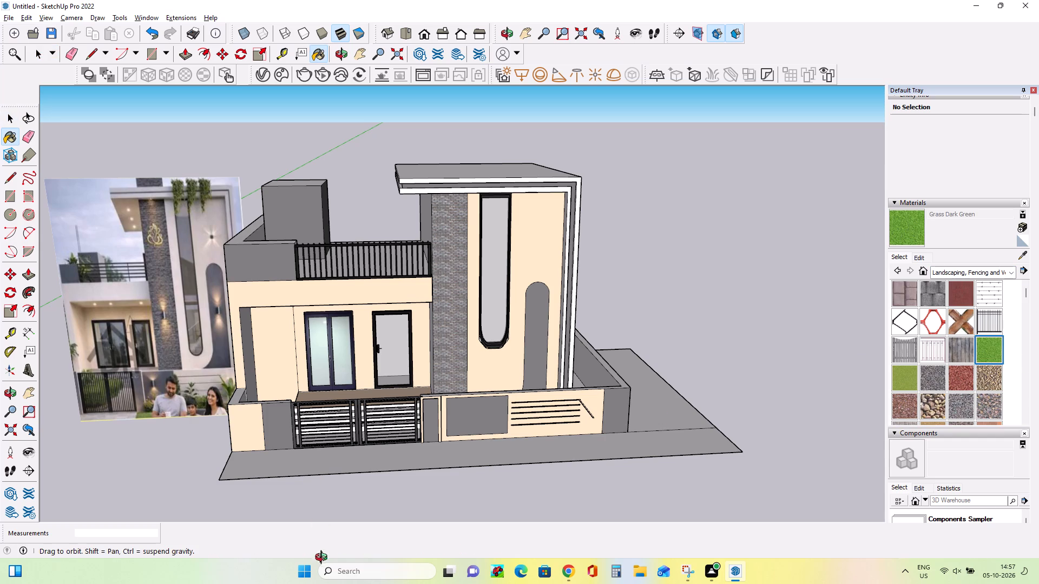
{"action": "middle_click_drag", "start_coordinate": [324, 559], "coordinate": [325, 580]}
{"action": "middle_click_drag", "start_coordinate": [299, 433], "coordinate": [321, 516]}
{"action": "left_click", "coordinate": [310, 422]}
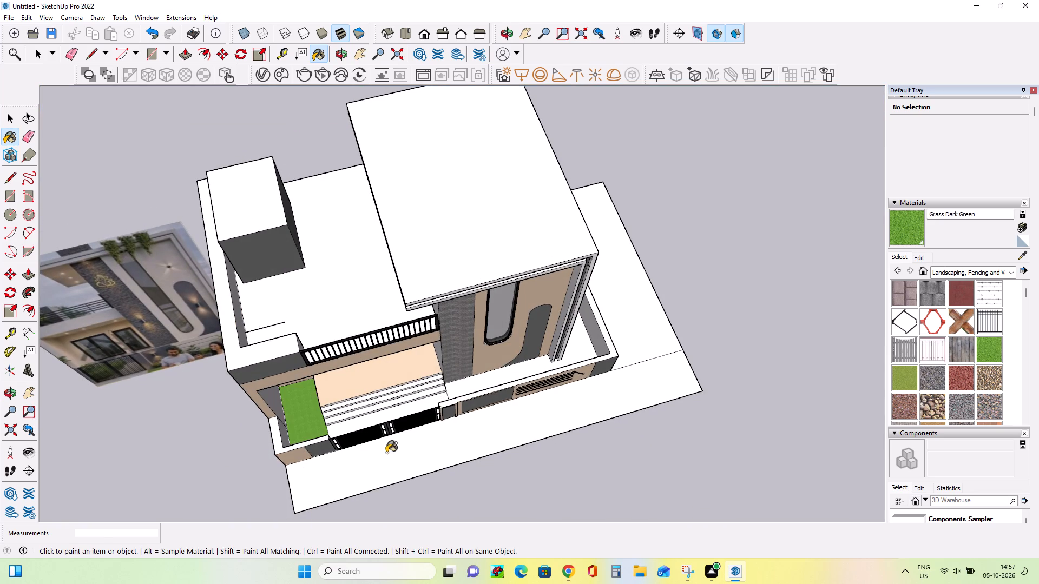
Examine the gate and garden area in the reference image and compare them with the house model.
{"action": "middle_click_drag", "start_coordinate": [389, 454], "coordinate": [278, 344]}
{"action": "scroll", "coordinate": [282, 379], "scroll_direction": "up", "scroll_amount": 2}
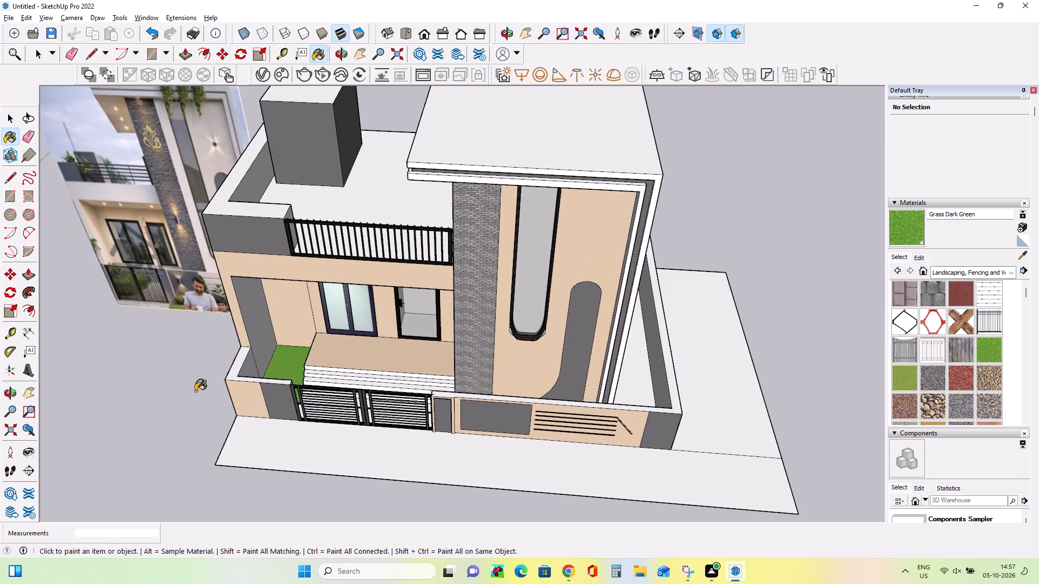
{"action": "middle_click_drag", "start_coordinate": [221, 383], "coordinate": [330, 351]}
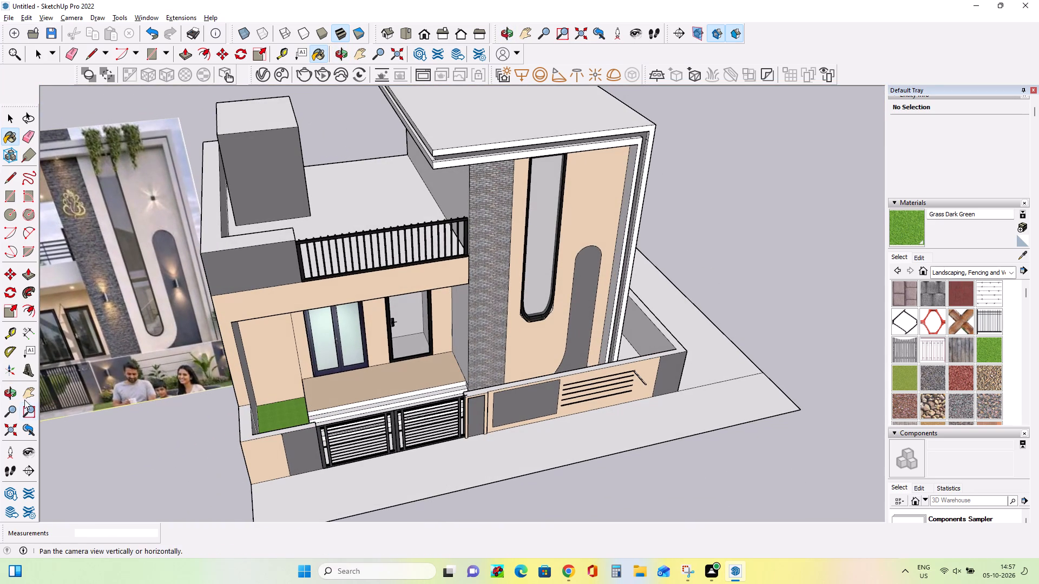
{"action": "left_click", "coordinate": [24, 400]}
{"action": "left_click_drag", "start_coordinate": [79, 391], "coordinate": [232, 362]}
{"action": "scroll", "coordinate": [195, 340], "scroll_direction": "up", "scroll_amount": 8}
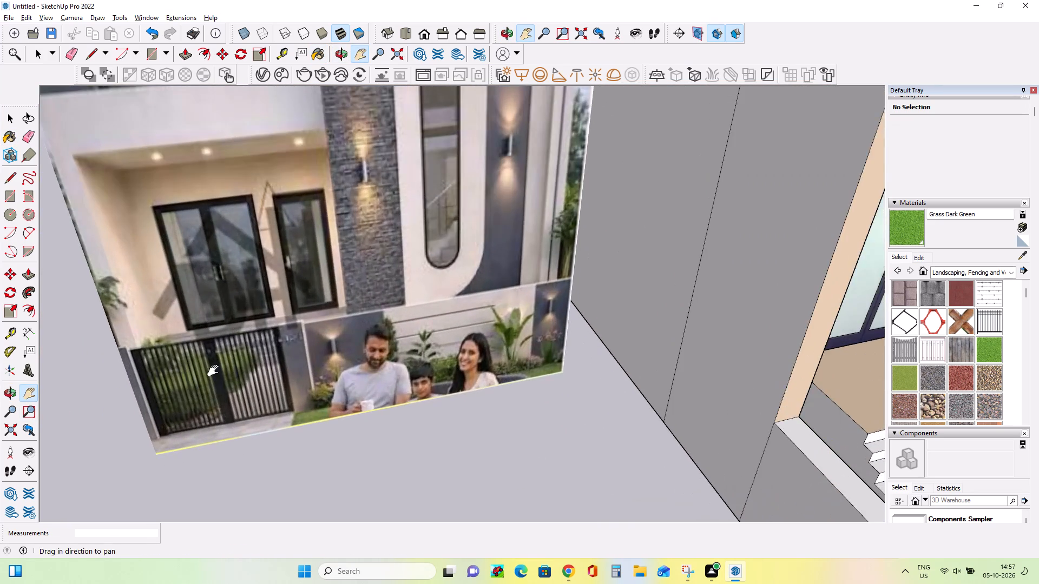
{"action": "middle_click_drag", "start_coordinate": [216, 371], "coordinate": [185, 368]}
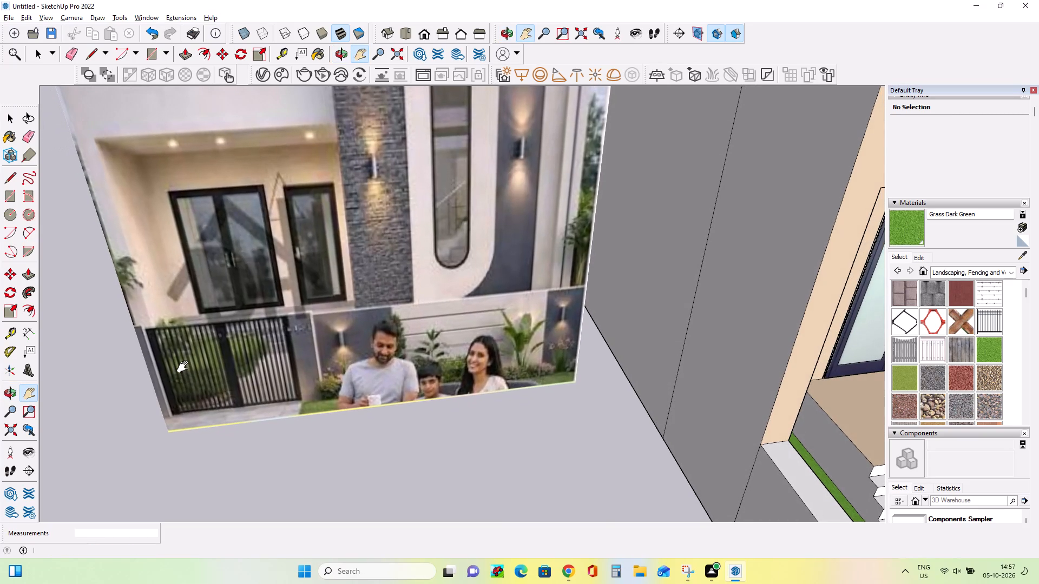
{"action": "scroll", "coordinate": [185, 367], "scroll_direction": "down", "scroll_amount": 16}
{"action": "scroll", "coordinate": [504, 510], "scroll_direction": "up", "scroll_amount": 3}
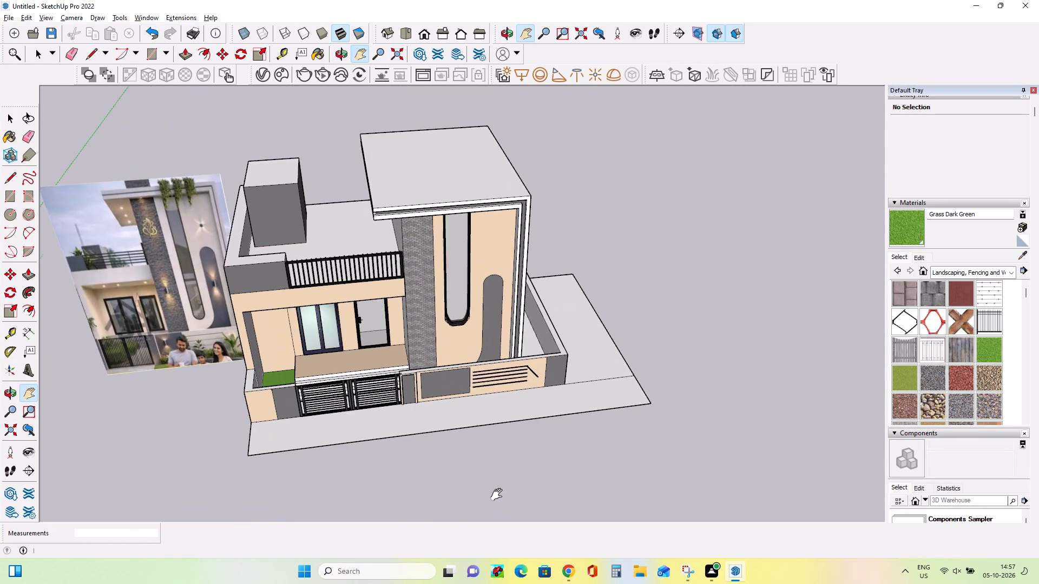
{"action": "scroll", "coordinate": [482, 453], "scroll_direction": "up", "scroll_amount": 3}
{"action": "middle_click_drag", "start_coordinate": [482, 453], "coordinate": [482, 460]}
{"action": "scroll", "coordinate": [482, 453], "scroll_direction": "down", "scroll_amount": 1}
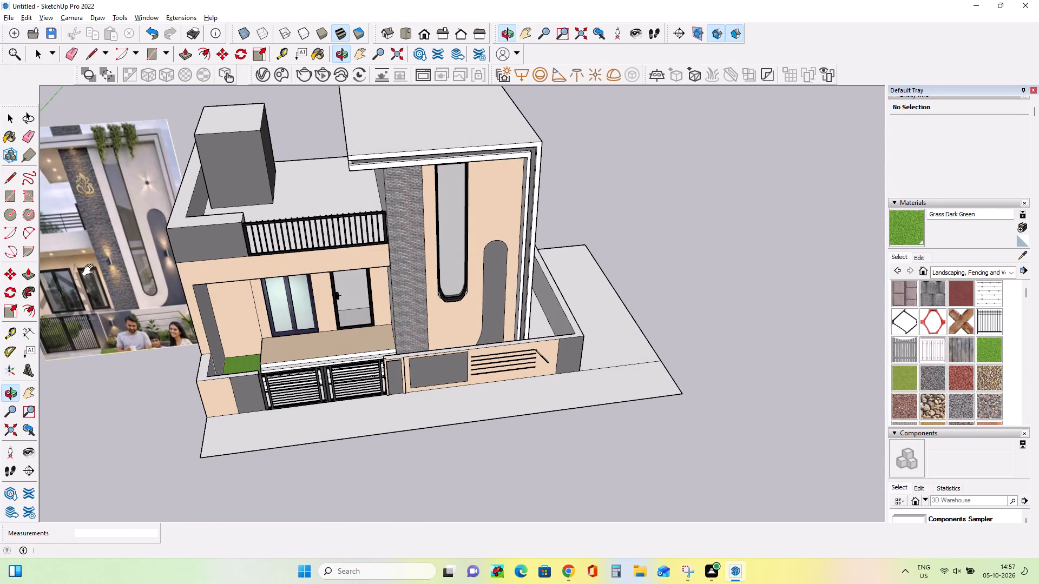
Draw a ground rectangle about 80' 9" by 13' 7" along the front of the boundary wall and paint it Grass Dark Green.
{"action": "left_click", "coordinate": [9, 198]}
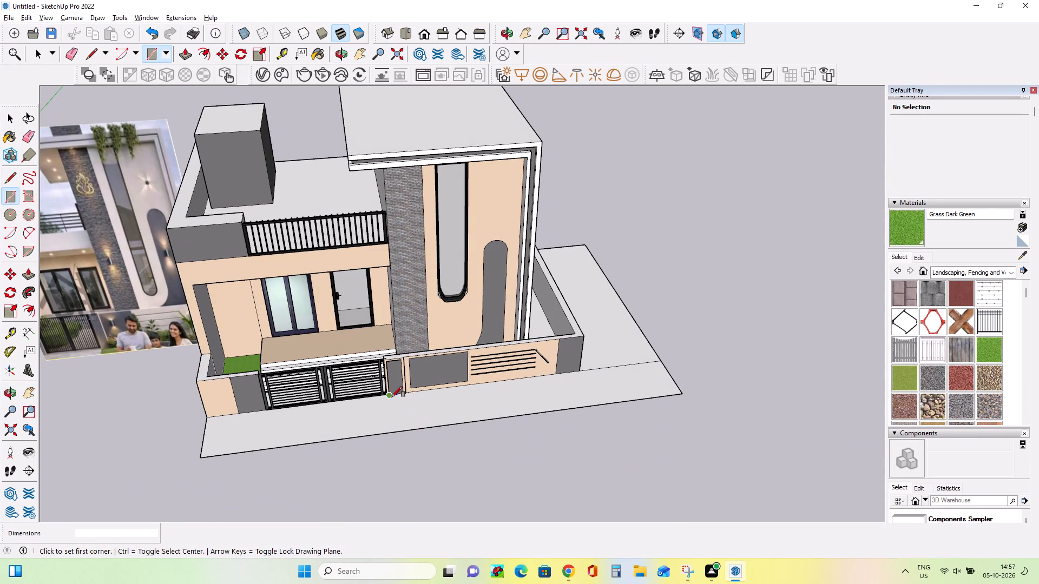
{"action": "left_click", "coordinate": [392, 397]}
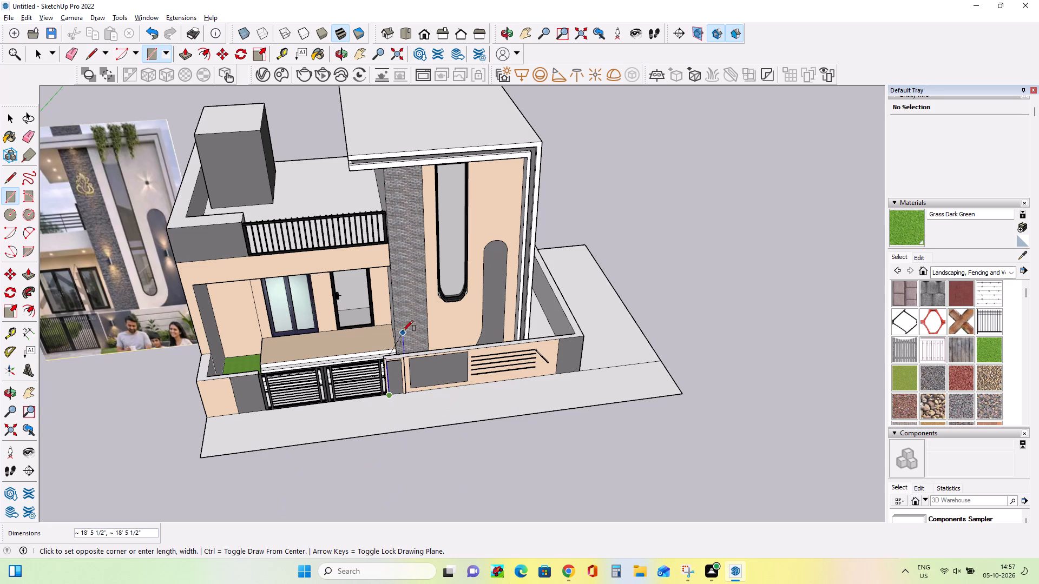
{"action": "left_click", "coordinate": [591, 393]}
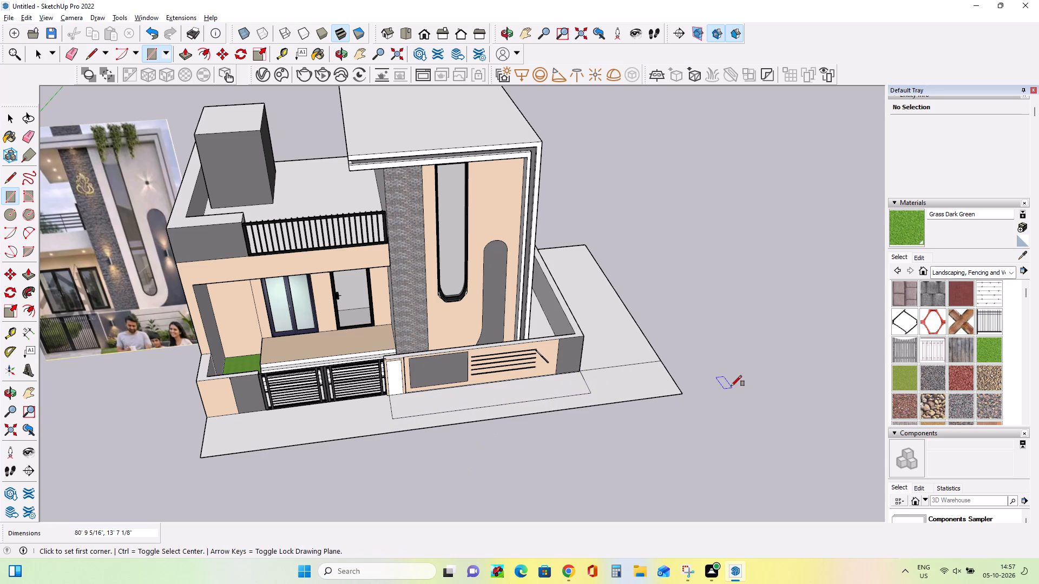
{"action": "left_click", "coordinate": [985, 342]}
{"action": "left_click", "coordinate": [479, 403]}
Switch the materials library to the In Model collection.
{"action": "middle_click_drag", "start_coordinate": [439, 411], "coordinate": [432, 347]}
{"action": "scroll", "coordinate": [378, 376], "scroll_direction": "up", "scroll_amount": 7}
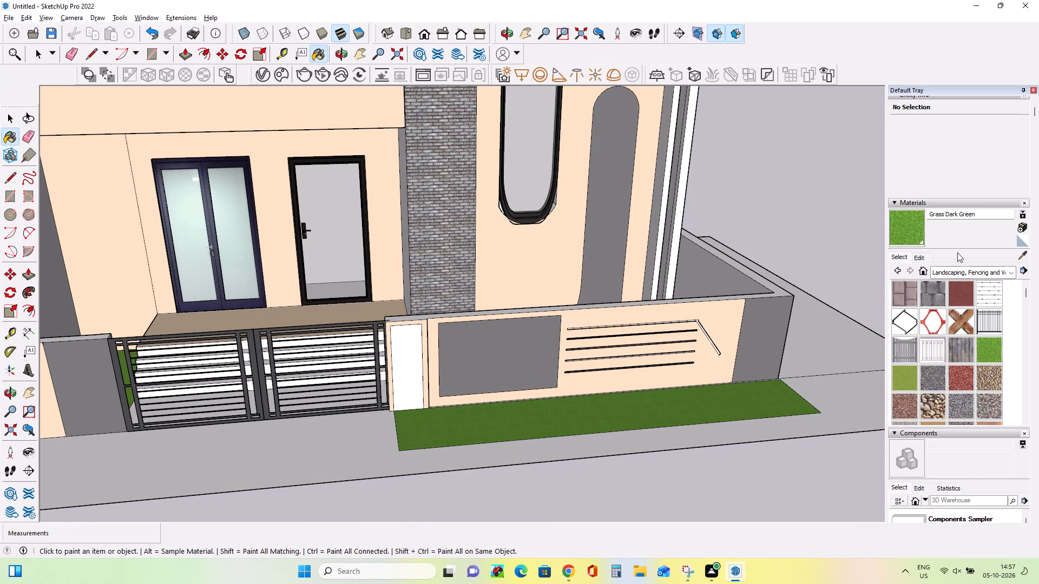
{"action": "left_click", "coordinate": [959, 272]}
{"action": "scroll", "coordinate": [967, 300], "scroll_direction": "up", "scroll_amount": 6}
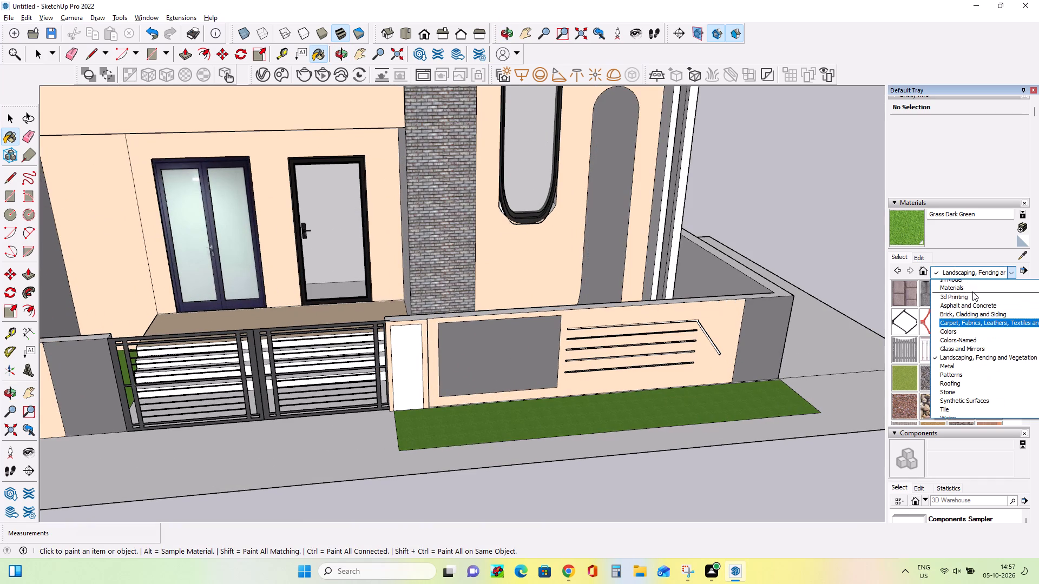
{"action": "scroll", "coordinate": [972, 291], "scroll_direction": "up", "scroll_amount": 2}
{"action": "left_click", "coordinate": [970, 278]}
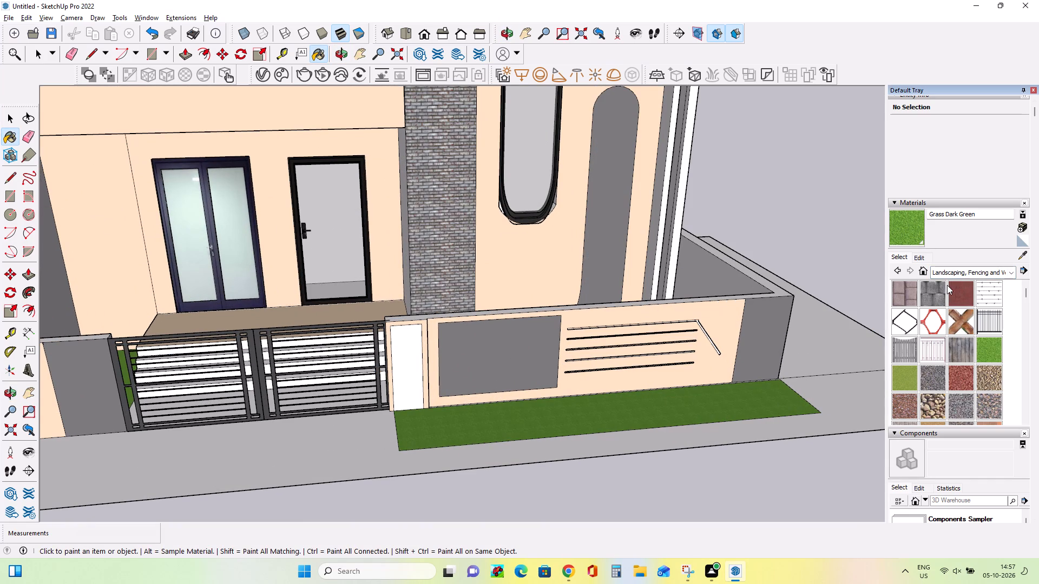
{"action": "left_click", "coordinate": [951, 273]}
{"action": "scroll", "coordinate": [957, 292], "scroll_direction": "up", "scroll_amount": 9}
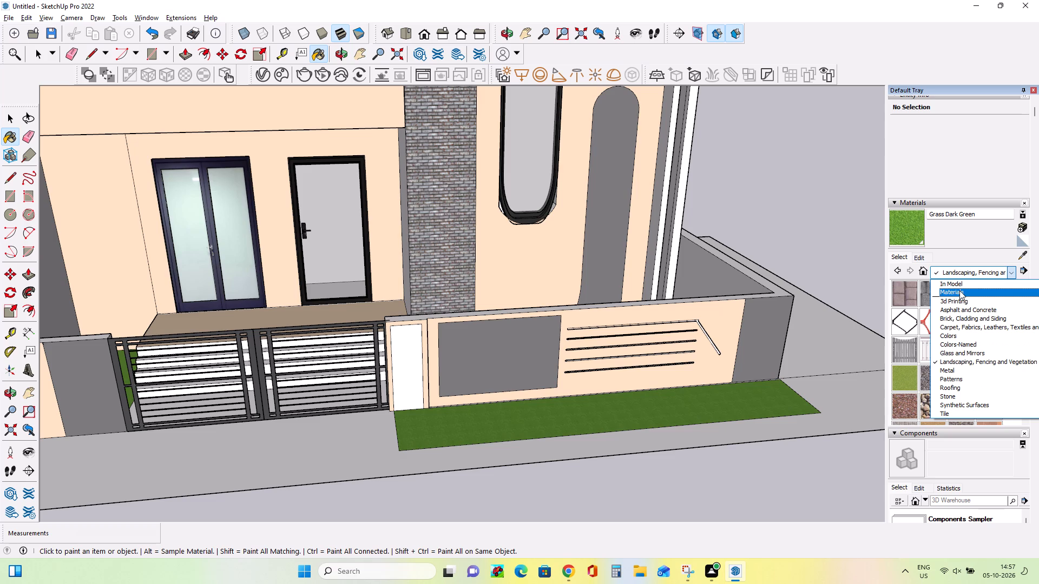
{"action": "left_click", "coordinate": [959, 282]}
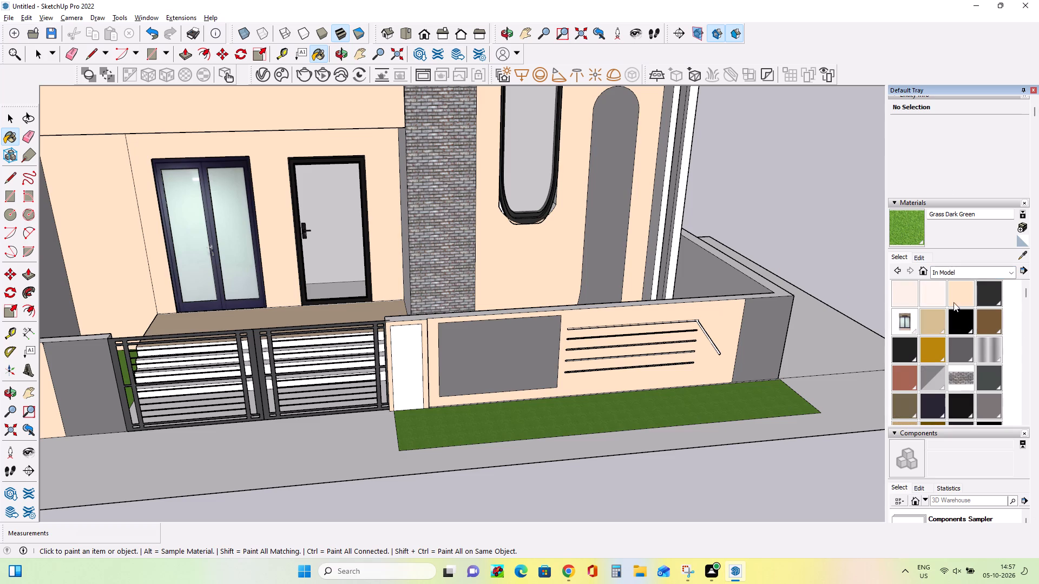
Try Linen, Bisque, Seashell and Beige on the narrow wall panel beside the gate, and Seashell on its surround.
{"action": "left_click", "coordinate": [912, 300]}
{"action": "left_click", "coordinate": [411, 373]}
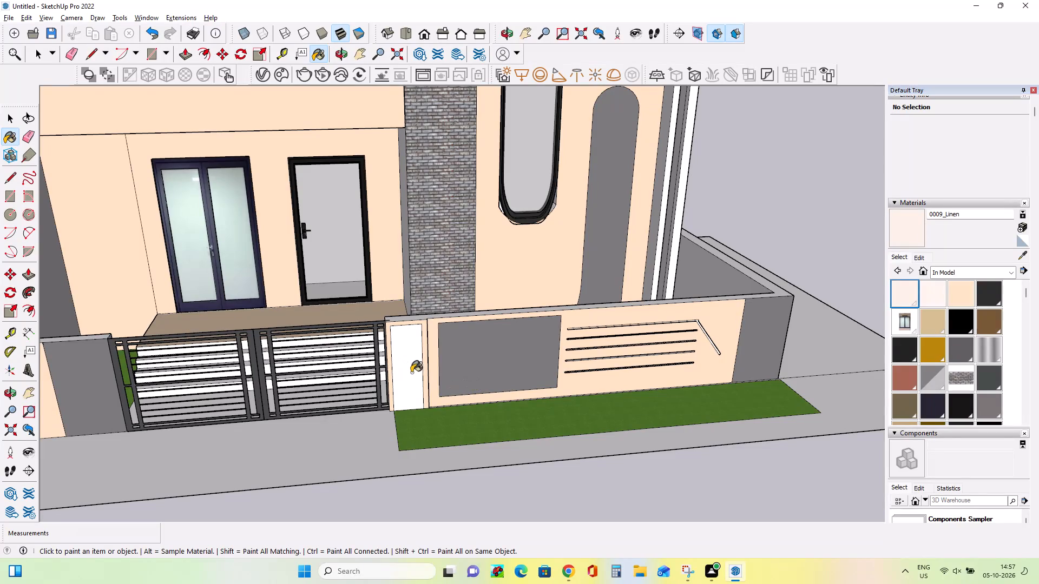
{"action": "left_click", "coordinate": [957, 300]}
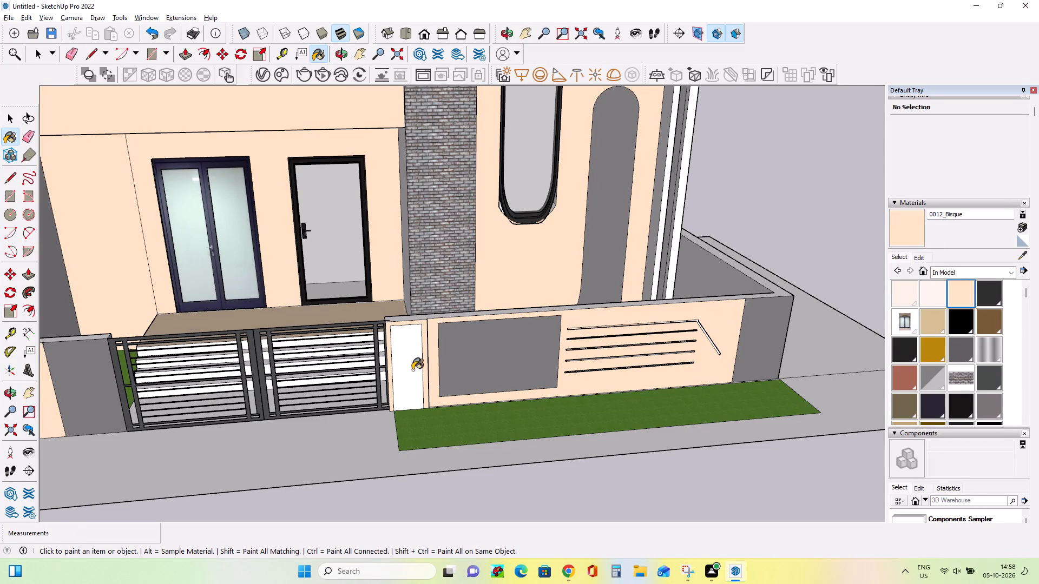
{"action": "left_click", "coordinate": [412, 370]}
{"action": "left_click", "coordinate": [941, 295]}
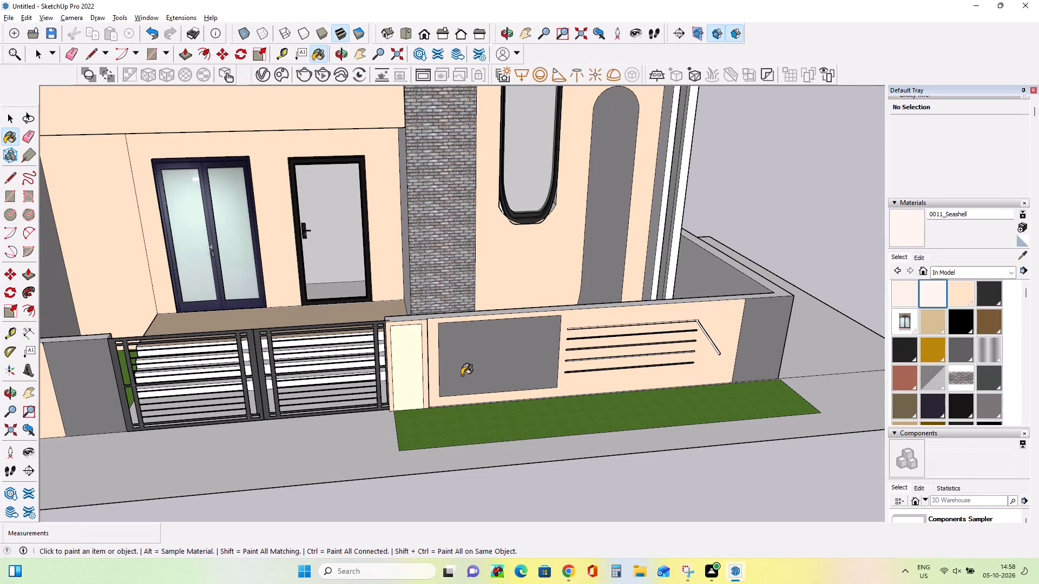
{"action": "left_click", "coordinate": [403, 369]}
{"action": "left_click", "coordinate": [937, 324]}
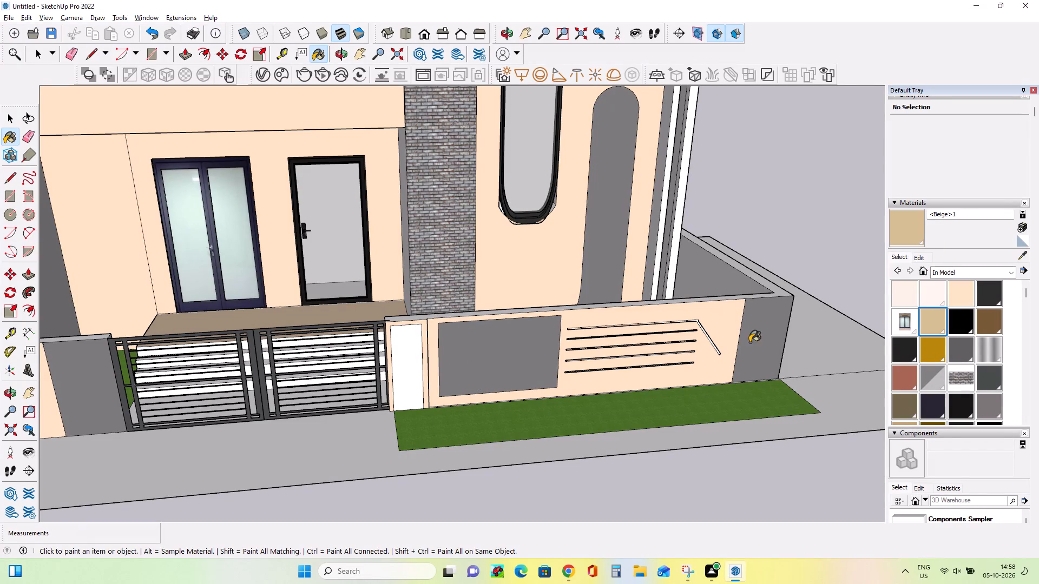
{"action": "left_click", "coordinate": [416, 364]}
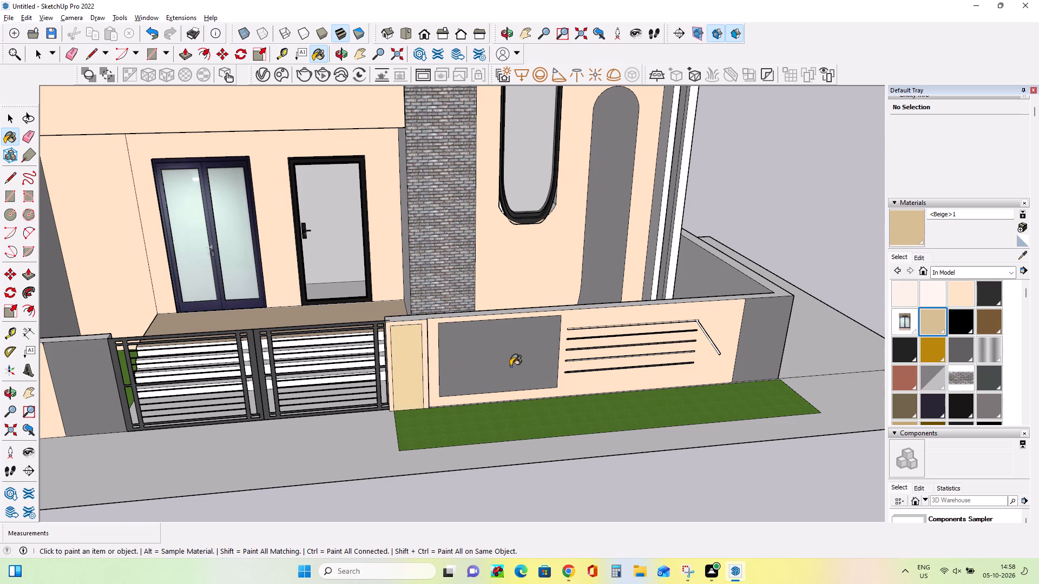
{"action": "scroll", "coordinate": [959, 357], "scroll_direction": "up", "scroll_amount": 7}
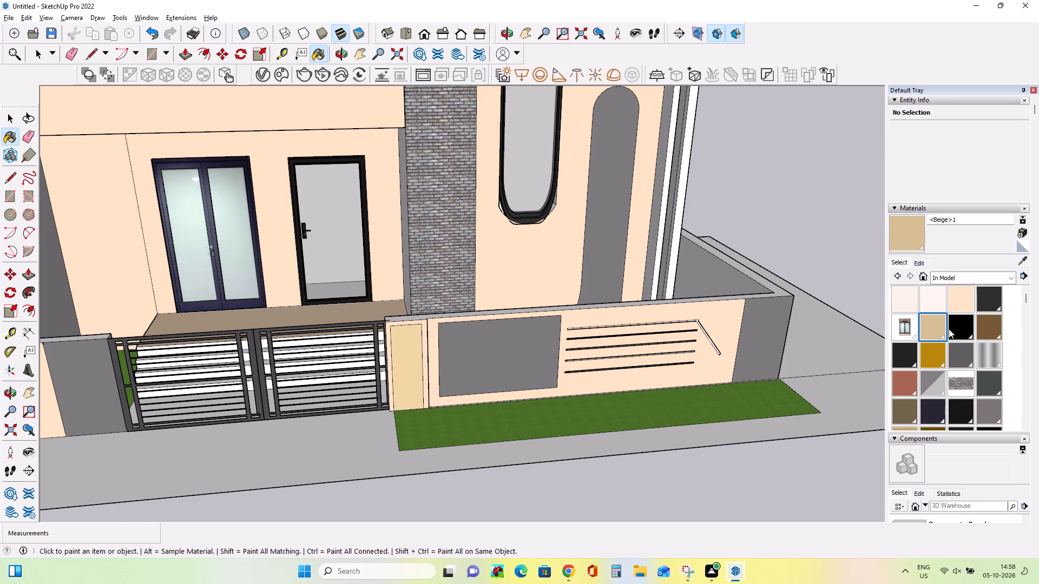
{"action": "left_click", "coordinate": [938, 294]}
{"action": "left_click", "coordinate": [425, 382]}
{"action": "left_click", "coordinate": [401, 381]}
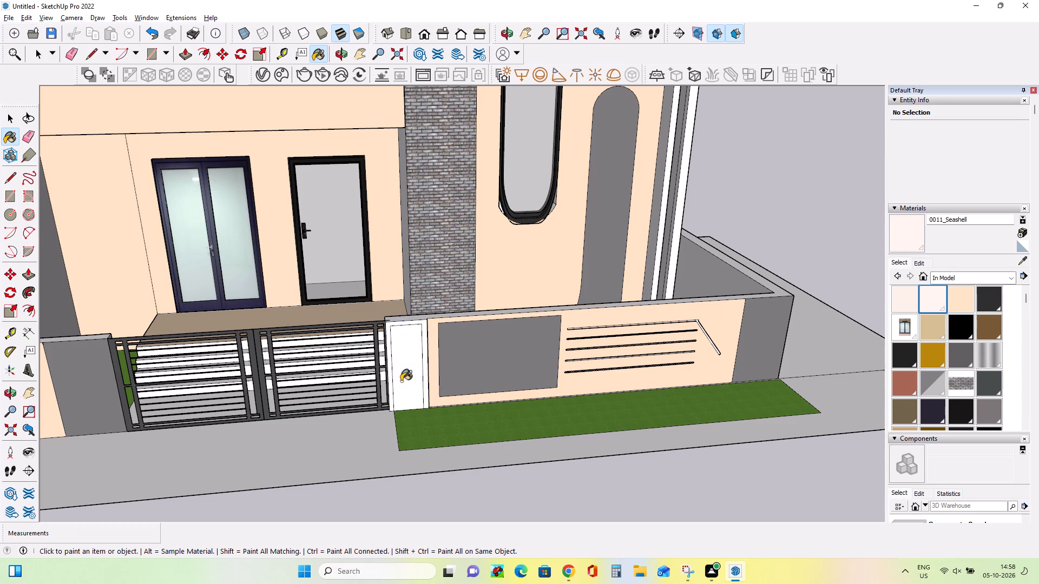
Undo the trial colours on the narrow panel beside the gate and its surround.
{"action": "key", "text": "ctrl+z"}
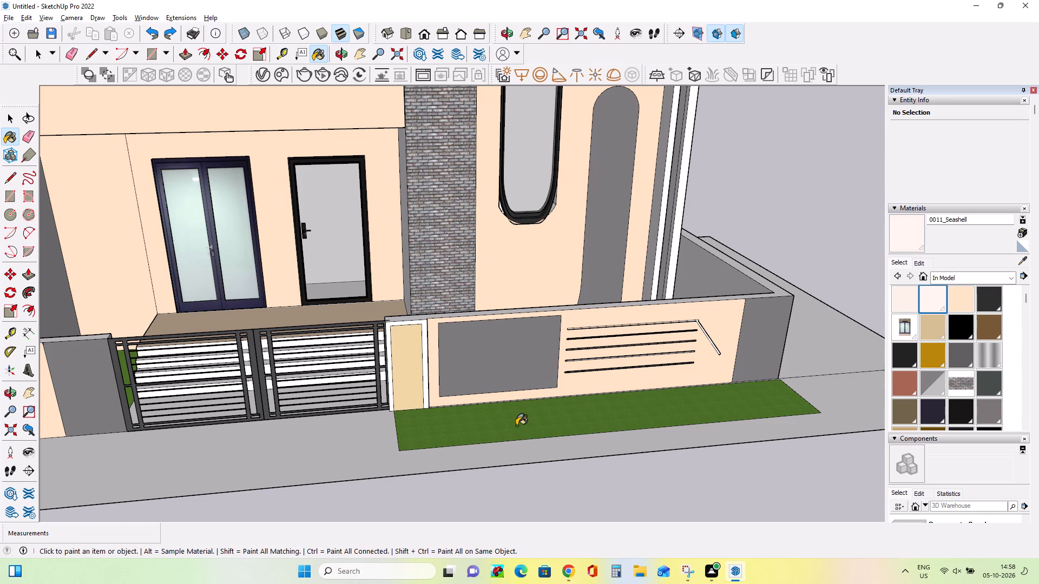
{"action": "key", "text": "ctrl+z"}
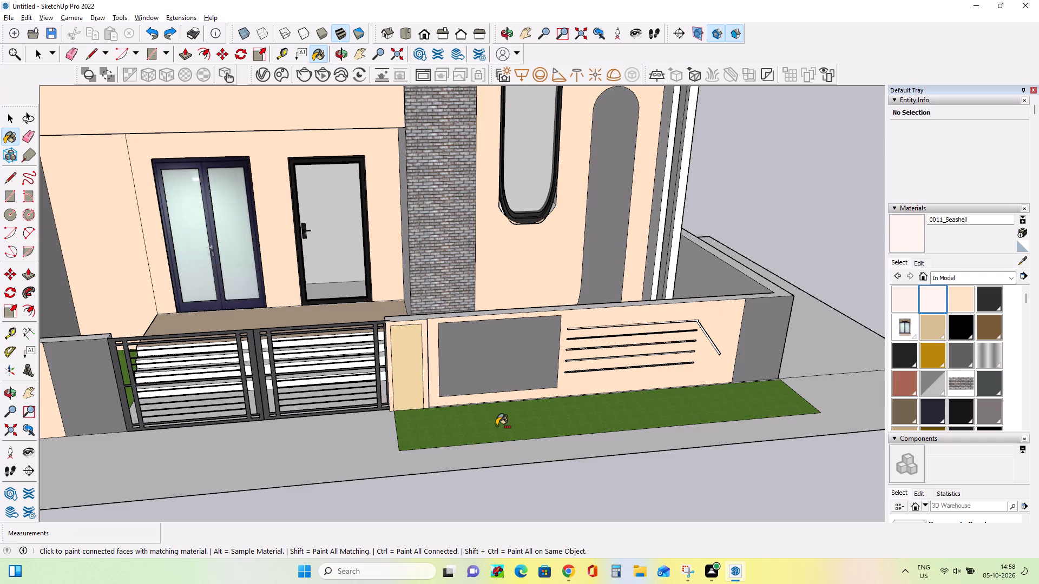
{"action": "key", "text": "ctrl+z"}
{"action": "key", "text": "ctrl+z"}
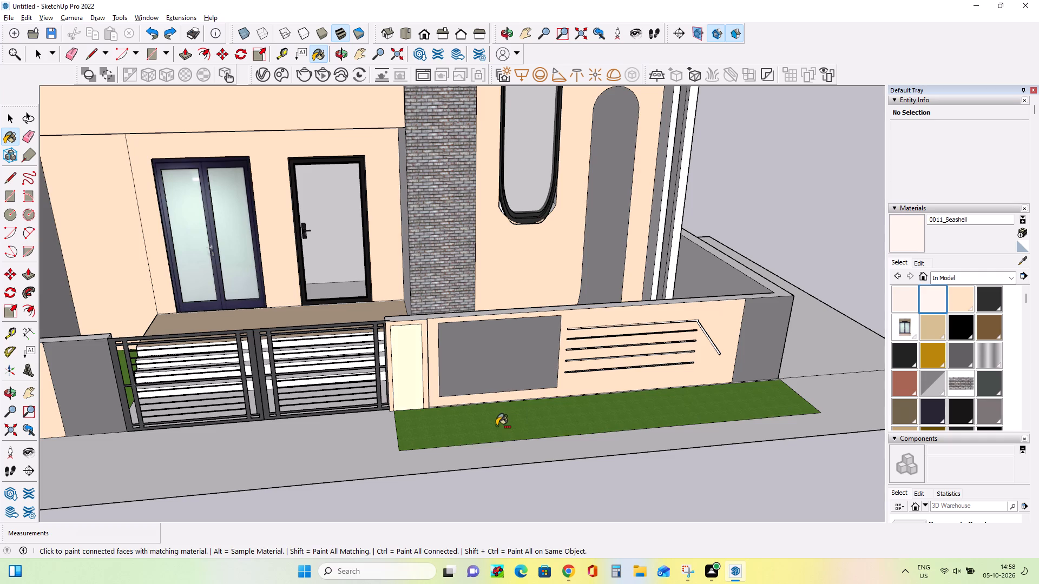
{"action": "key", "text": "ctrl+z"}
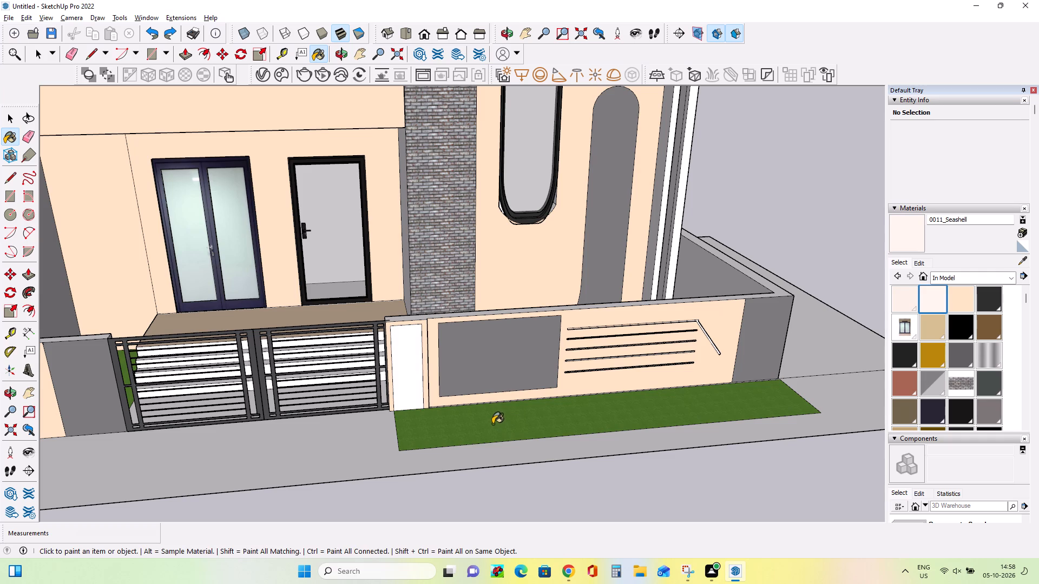
Paint the narrow wall panel beside the gate with the In Model material <Gray6>.
{"action": "left_click", "coordinate": [953, 360]}
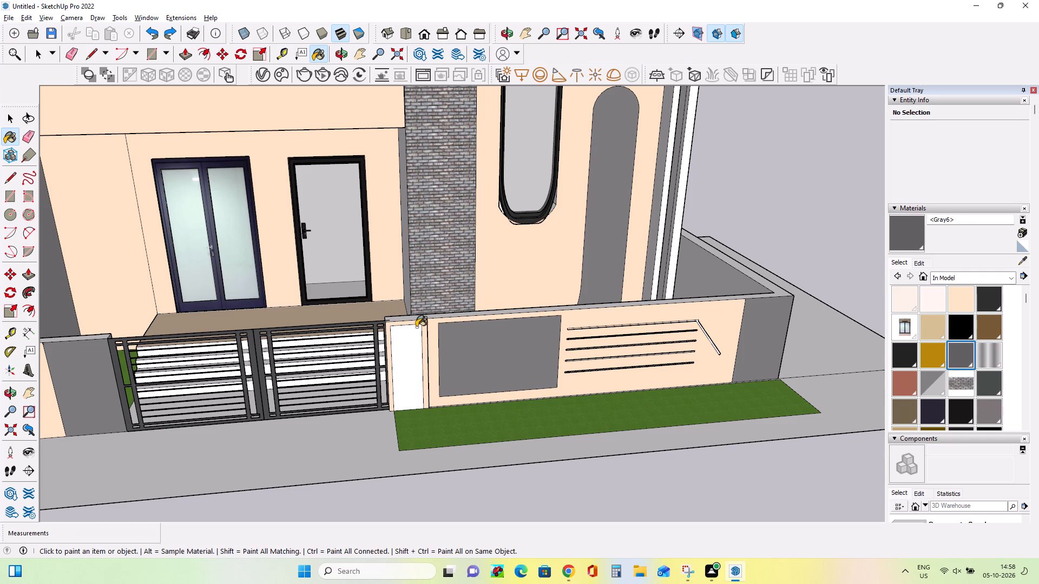
{"action": "scroll", "coordinate": [519, 331], "scroll_direction": "down", "scroll_amount": 9}
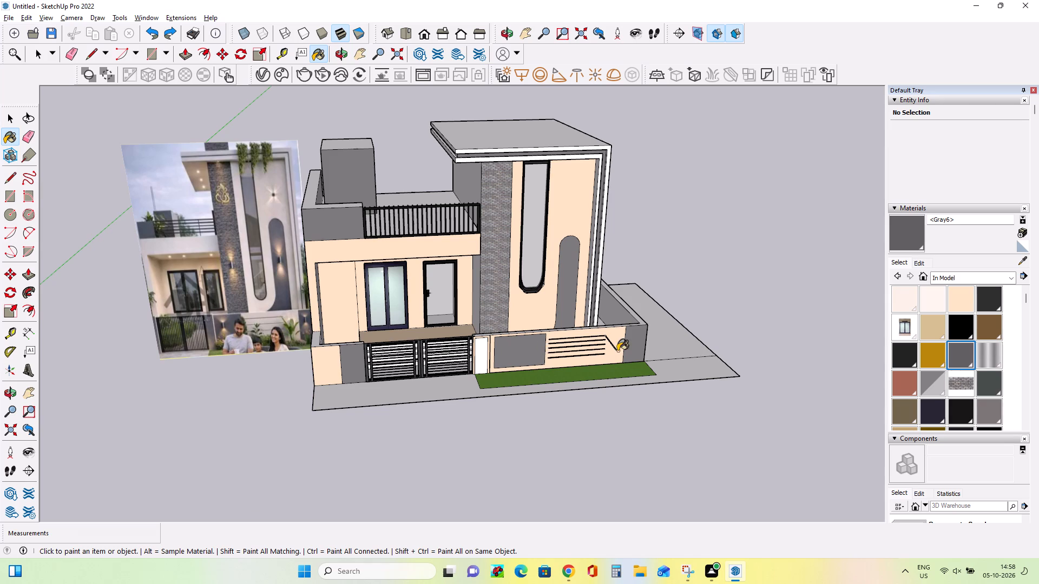
{"action": "scroll", "coordinate": [456, 355], "scroll_direction": "up", "scroll_amount": 12}
{"action": "left_click", "coordinate": [503, 345]}
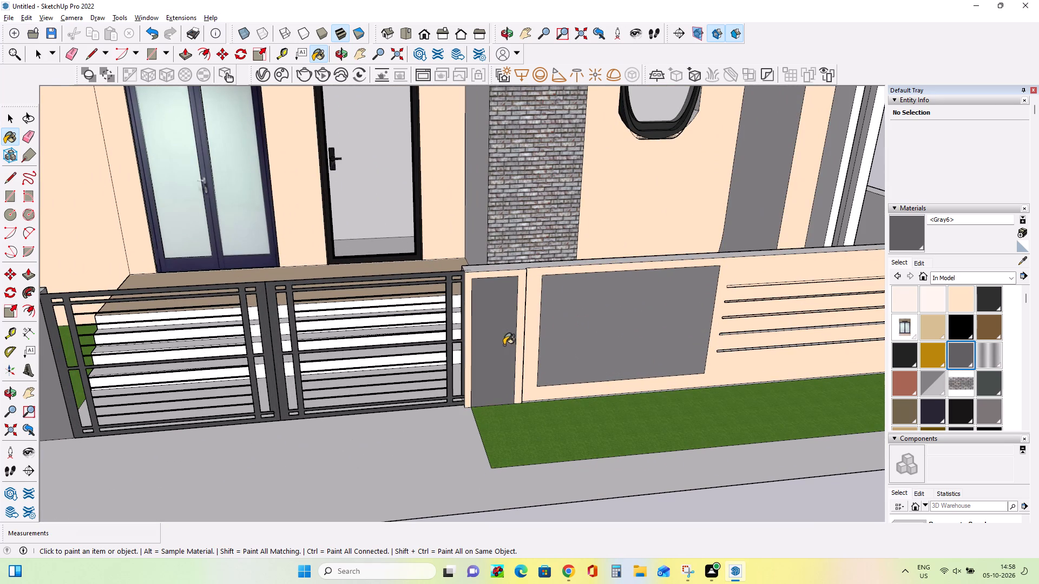
Examine the front elevation, gate and grass strip from several angles against the reference image.
{"action": "scroll", "coordinate": [708, 360], "scroll_direction": "down", "scroll_amount": 11}
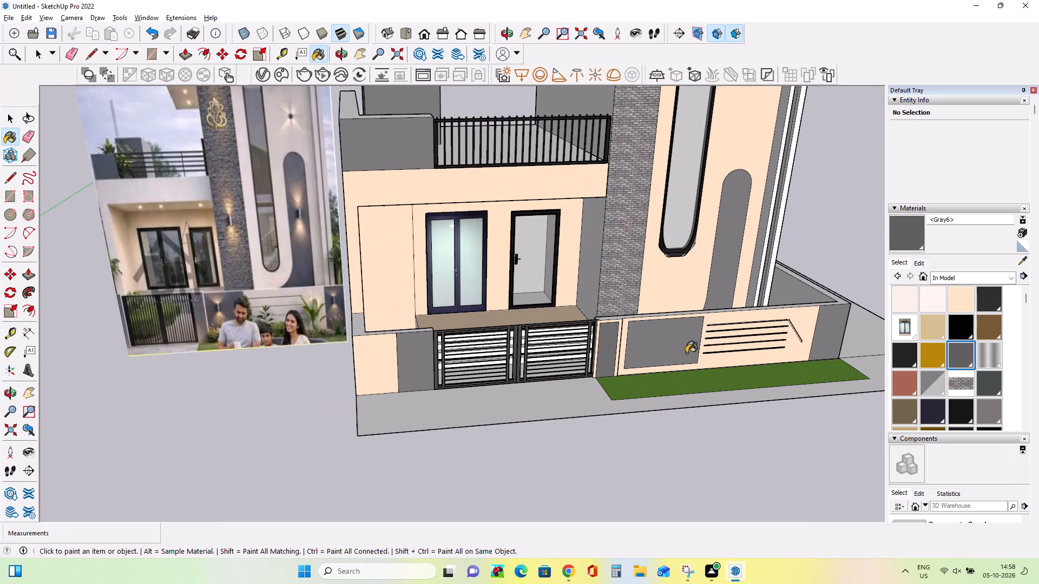
{"action": "middle_click_drag", "start_coordinate": [681, 359], "coordinate": [602, 311]}
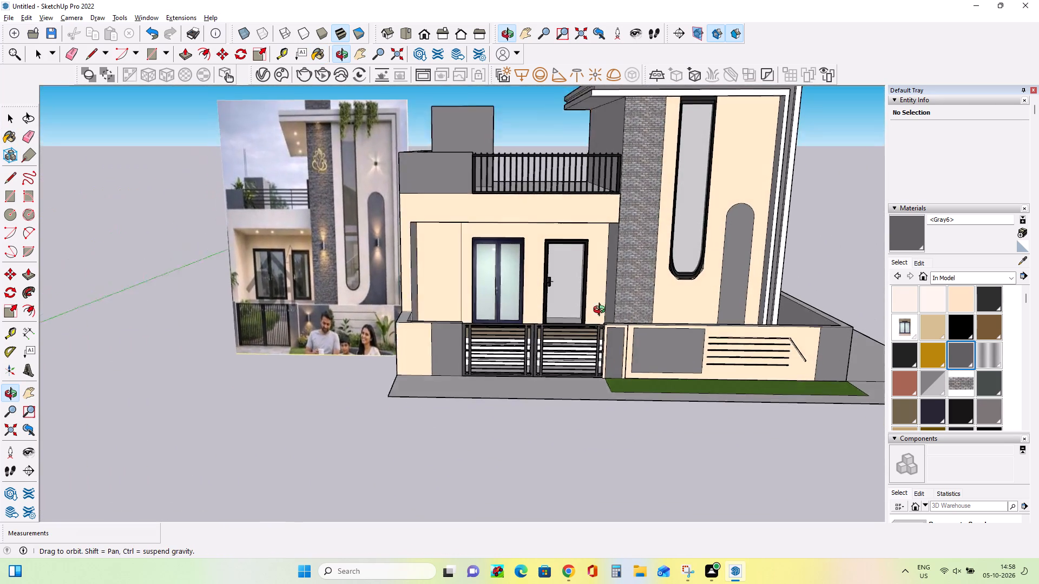
{"action": "middle_click_drag", "start_coordinate": [602, 311], "coordinate": [590, 309]}
{"action": "scroll", "coordinate": [666, 337], "scroll_direction": "down", "scroll_amount": 2}
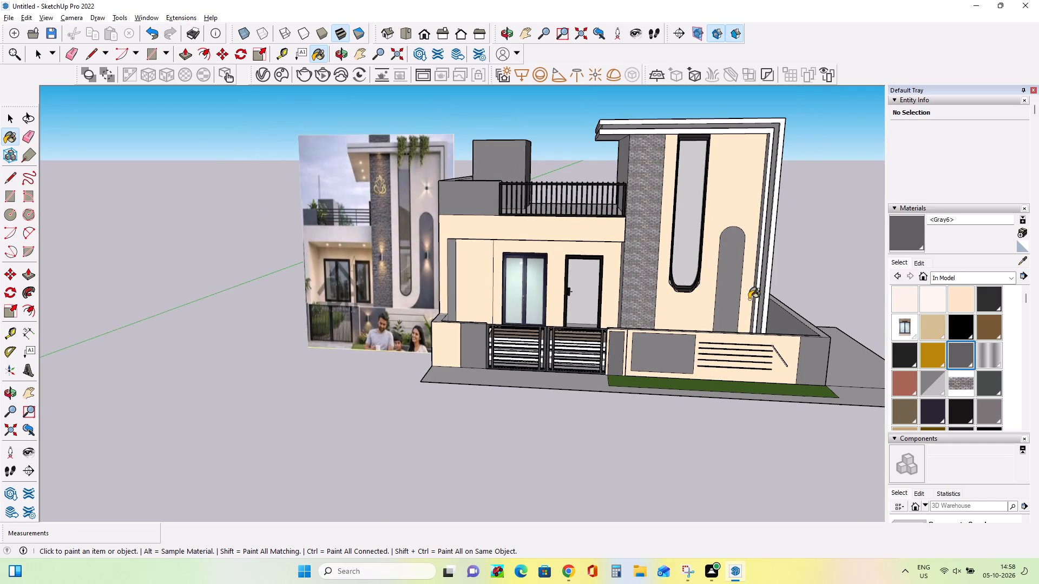
{"action": "middle_click_drag", "start_coordinate": [544, 339], "coordinate": [557, 358]}
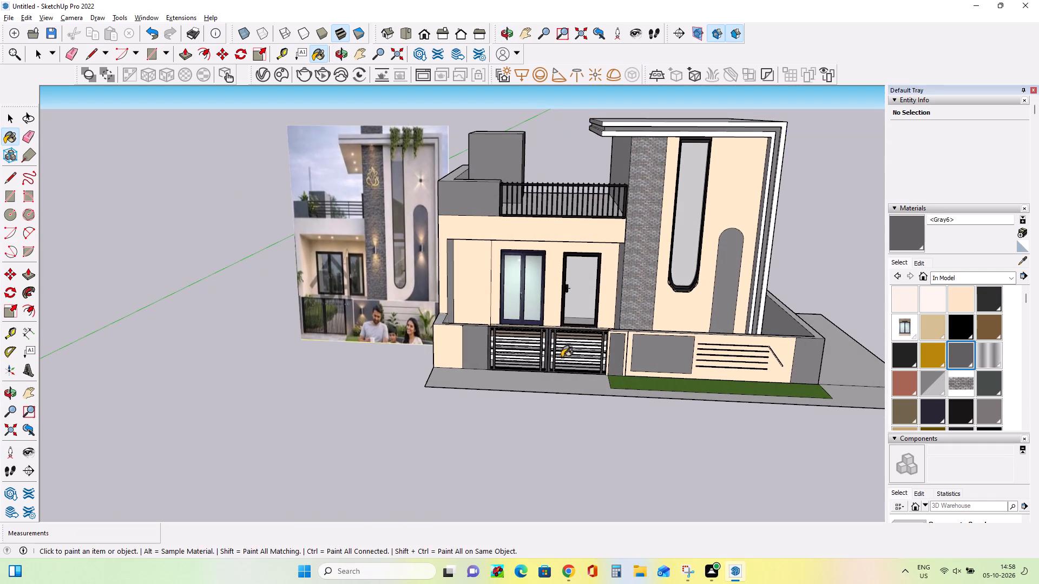
{"action": "middle_click_drag", "start_coordinate": [575, 331], "coordinate": [643, 459]}
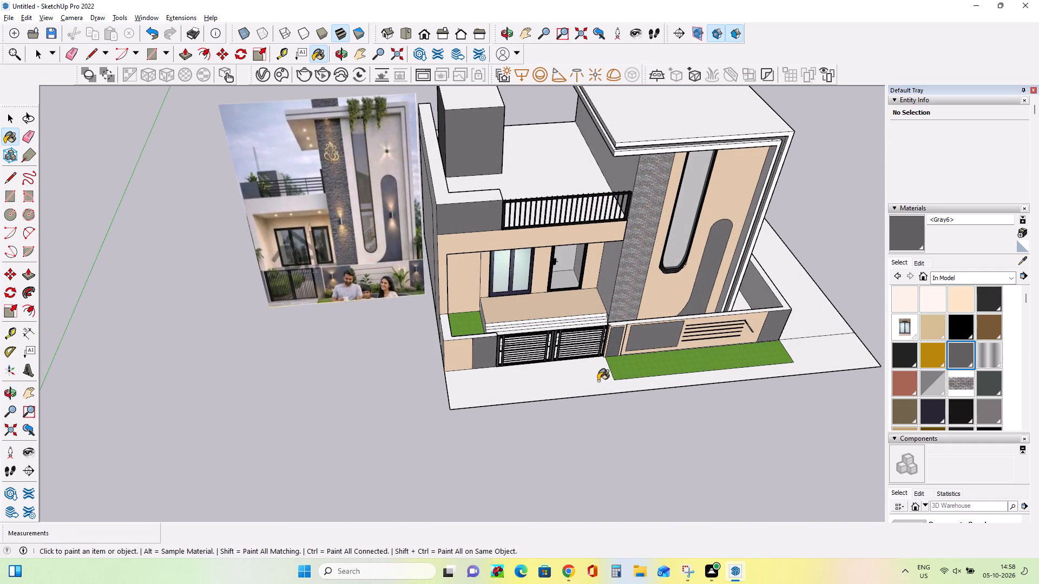
{"action": "middle_click_drag", "start_coordinate": [598, 381], "coordinate": [547, 309]}
{"action": "scroll", "coordinate": [587, 395], "scroll_direction": "up", "scroll_amount": 2}
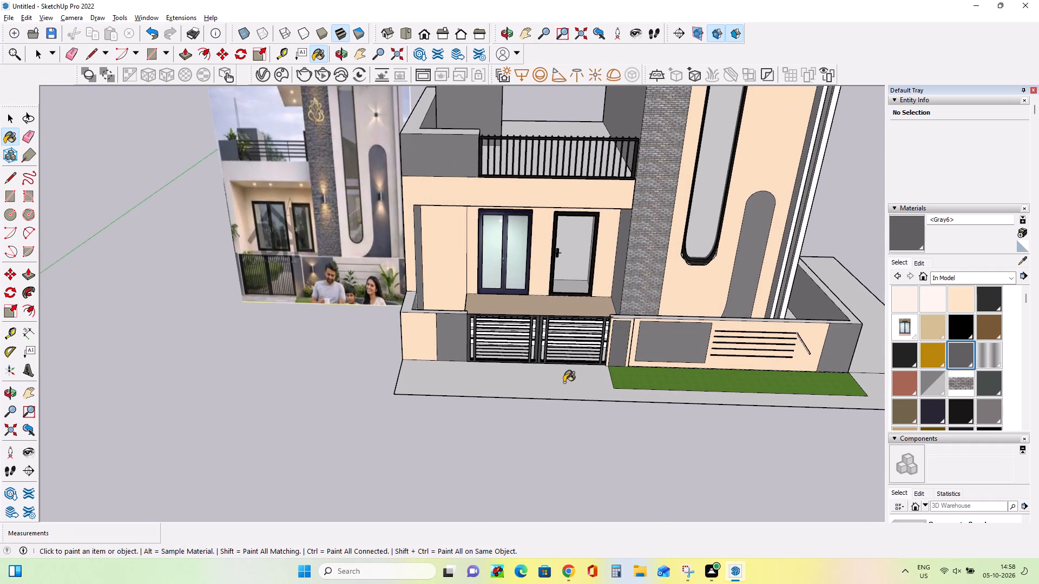
{"action": "scroll", "coordinate": [343, 361], "scroll_direction": "down", "scroll_amount": 8}
{"action": "middle_click_drag", "start_coordinate": [562, 424], "coordinate": [578, 466]}
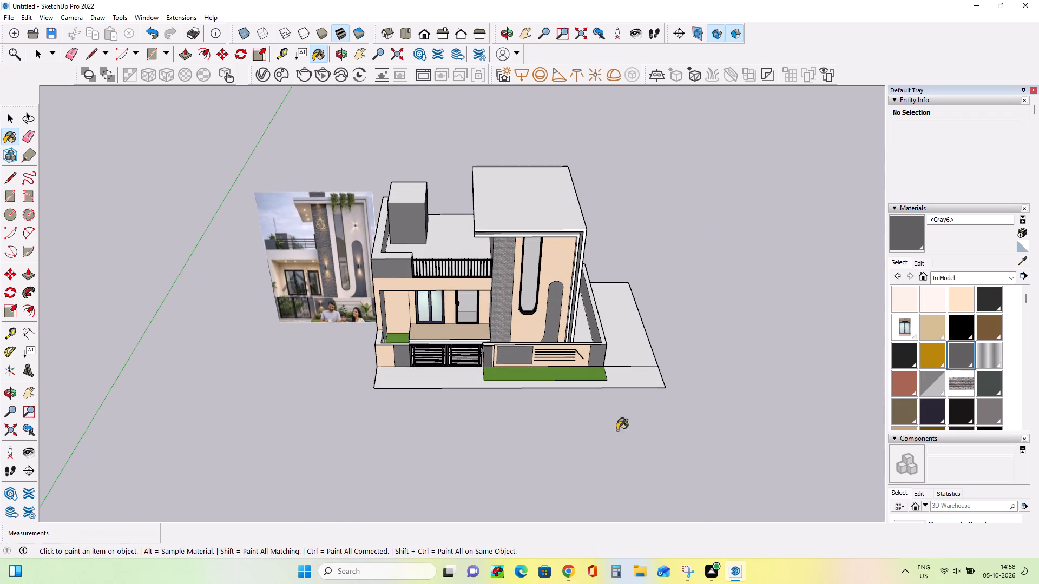
Erase the edge dividing the ground between the boundary wall's far corner and the plot's outer side.
{"action": "left_click", "coordinate": [28, 140]}
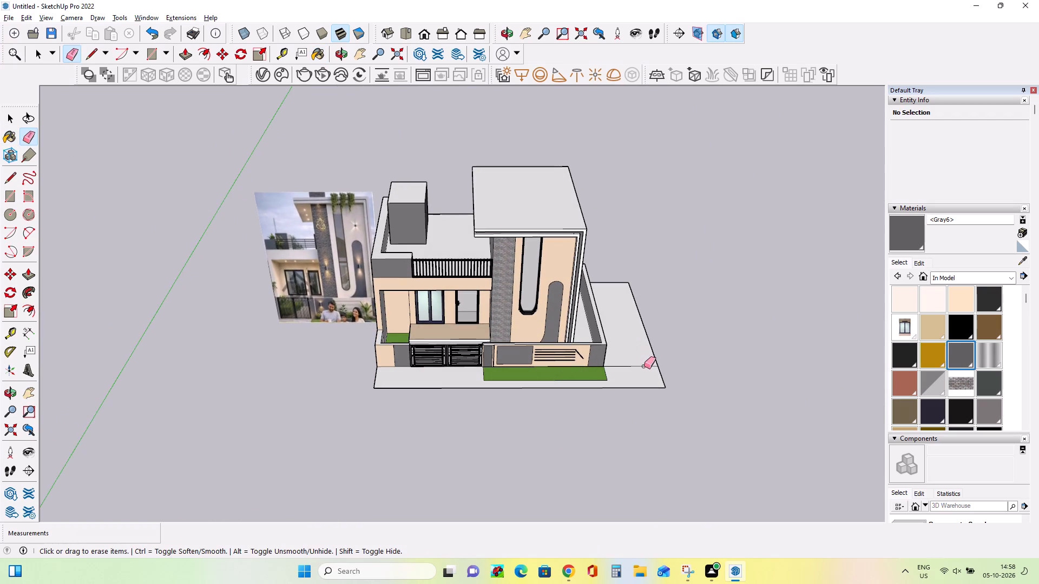
{"action": "left_click", "coordinate": [644, 364]}
{"action": "left_click", "coordinate": [644, 367]}
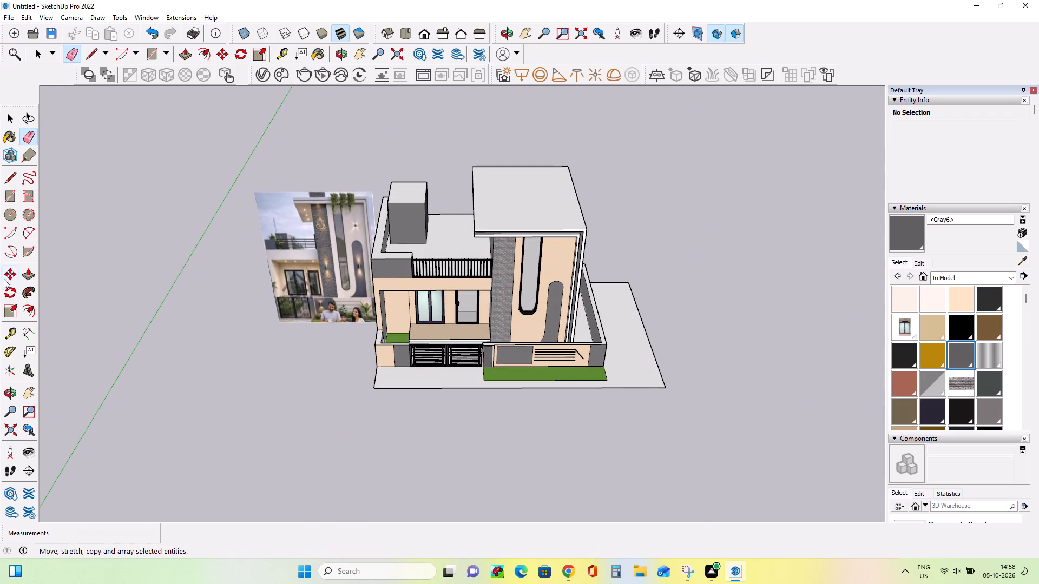
Draw a ground rectangle about 188' 4" by 97' 8" extending outward from the plot's front edge.
{"action": "left_click", "coordinate": [10, 196]}
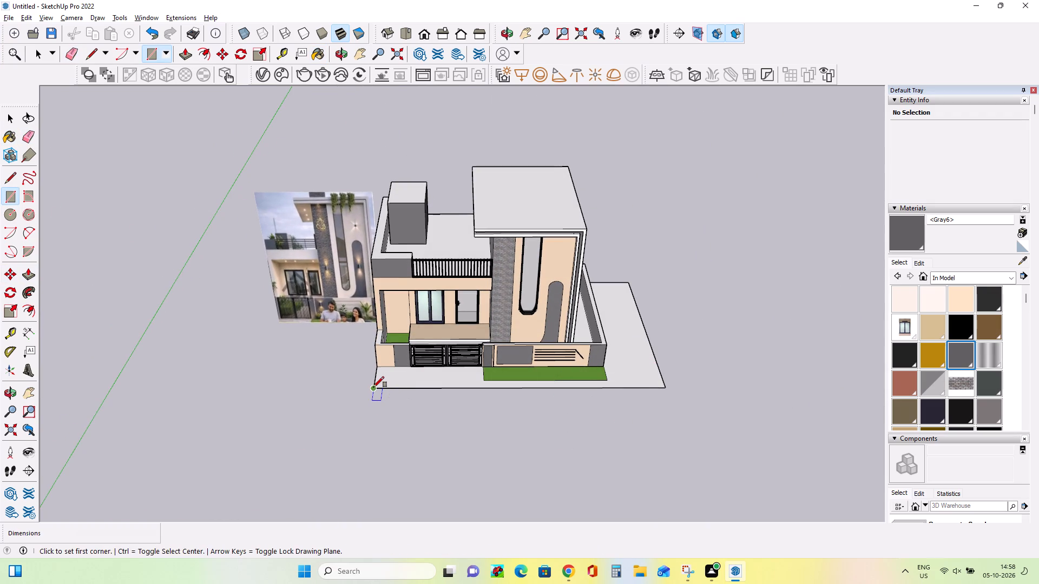
{"action": "left_click", "coordinate": [373, 387]}
{"action": "left_click", "coordinate": [665, 389]}
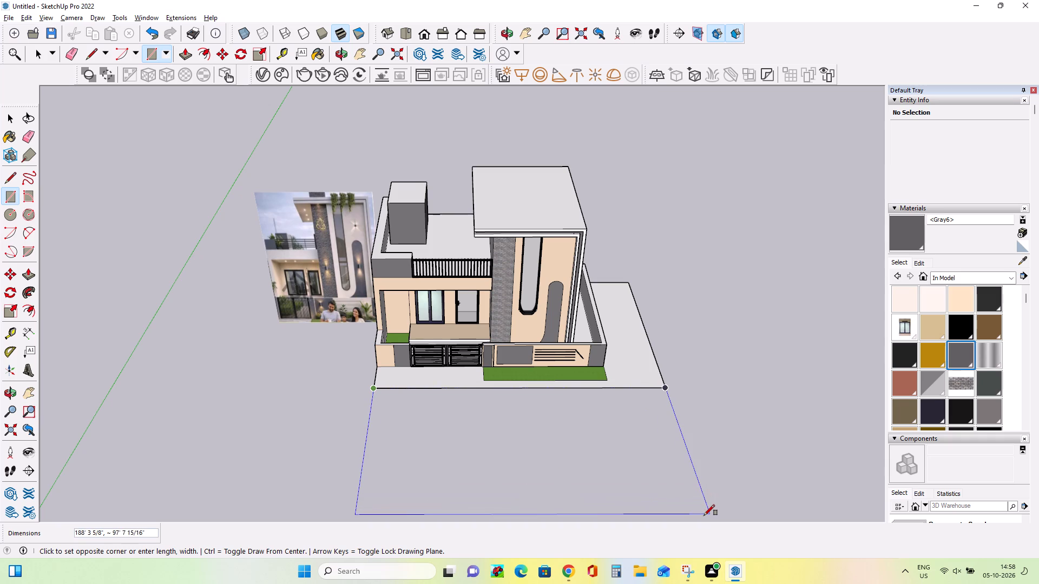
{"action": "left_click", "coordinate": [704, 515]}
Move the reference image about 96' 4" away from the house's side wall.
{"action": "middle_click_drag", "start_coordinate": [344, 396], "coordinate": [517, 342]}
{"action": "left_click", "coordinate": [6, 119]}
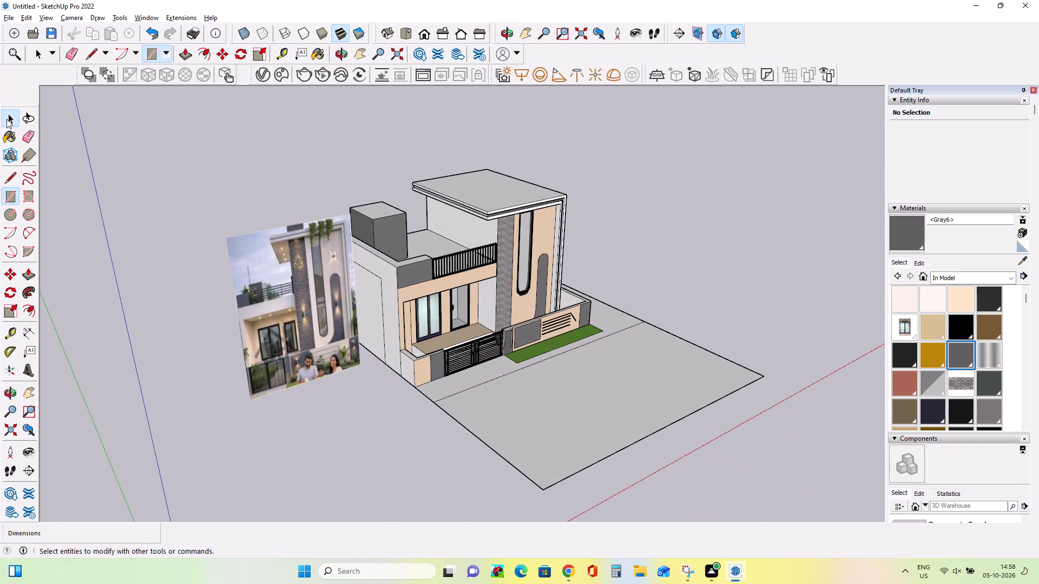
{"action": "left_click", "coordinate": [289, 379]}
{"action": "left_click", "coordinate": [17, 276]}
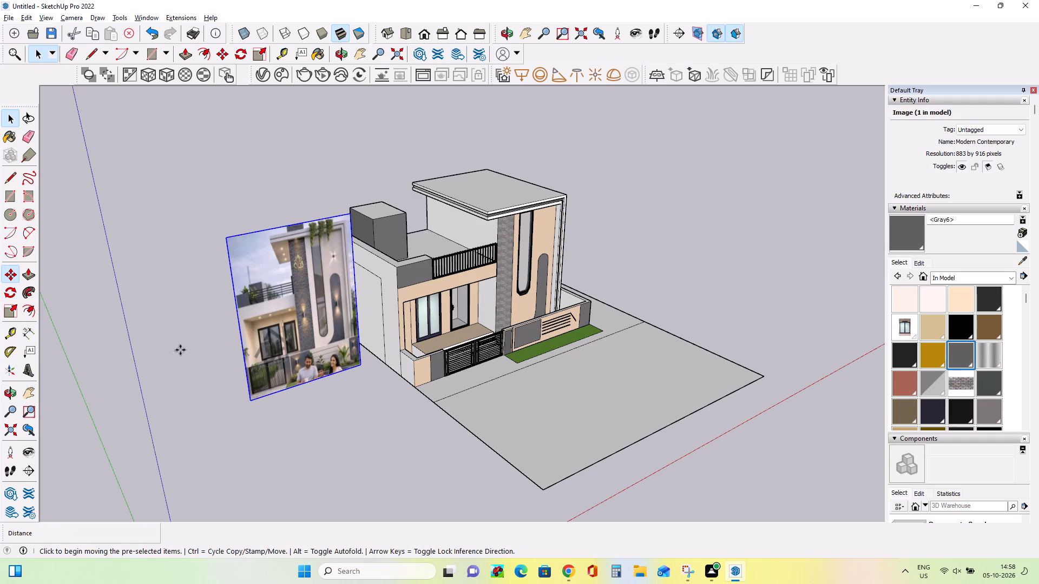
{"action": "left_click", "coordinate": [254, 404]}
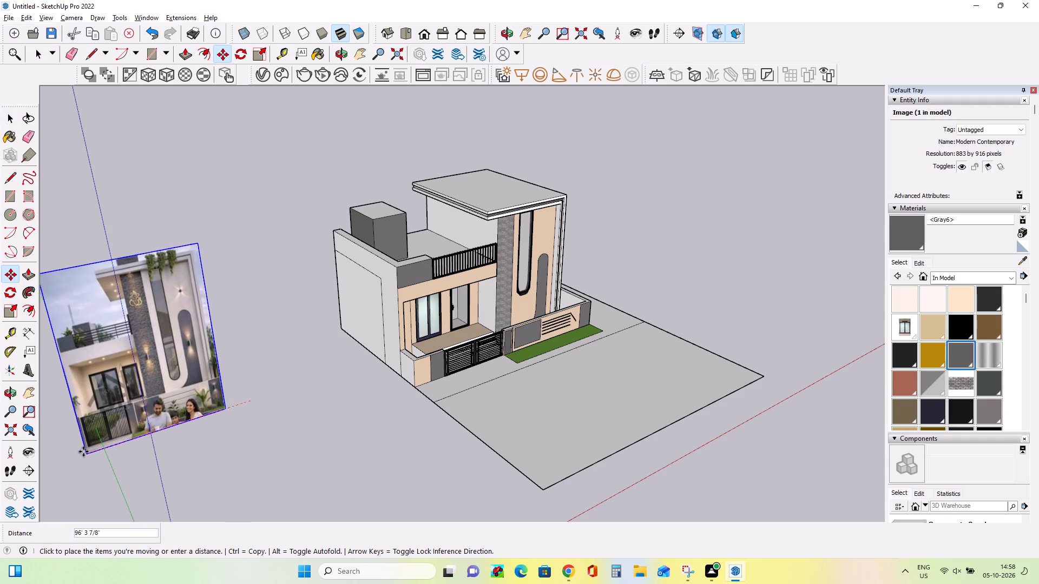
{"action": "left_click", "coordinate": [83, 452]}
Draw a ground rectangle beside the house, from the side wall's rear bottom corner out to the line of the front ground's outer edge.
{"action": "left_click", "coordinate": [12, 200]}
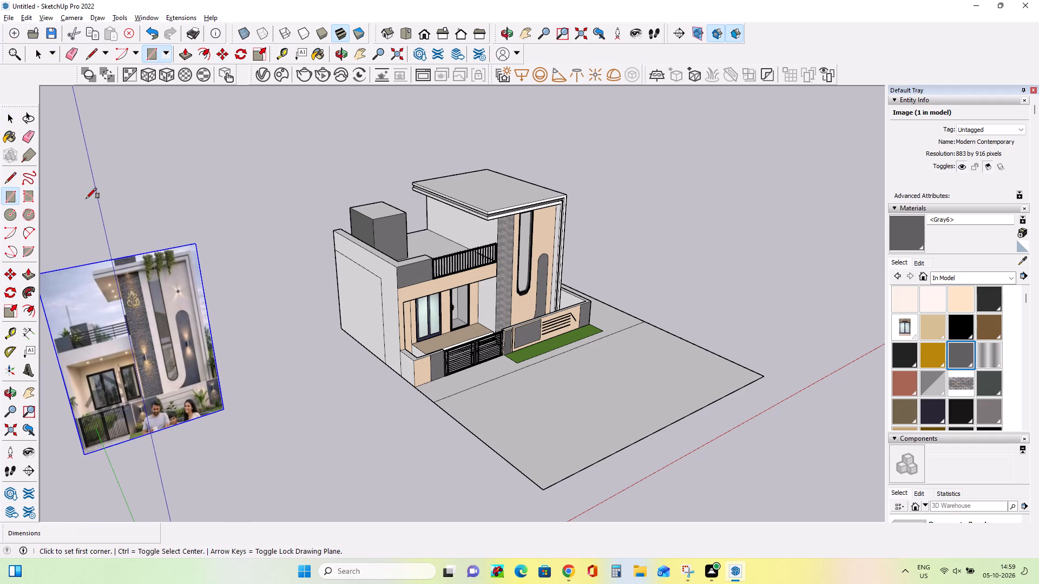
{"action": "left_click", "coordinate": [339, 330]}
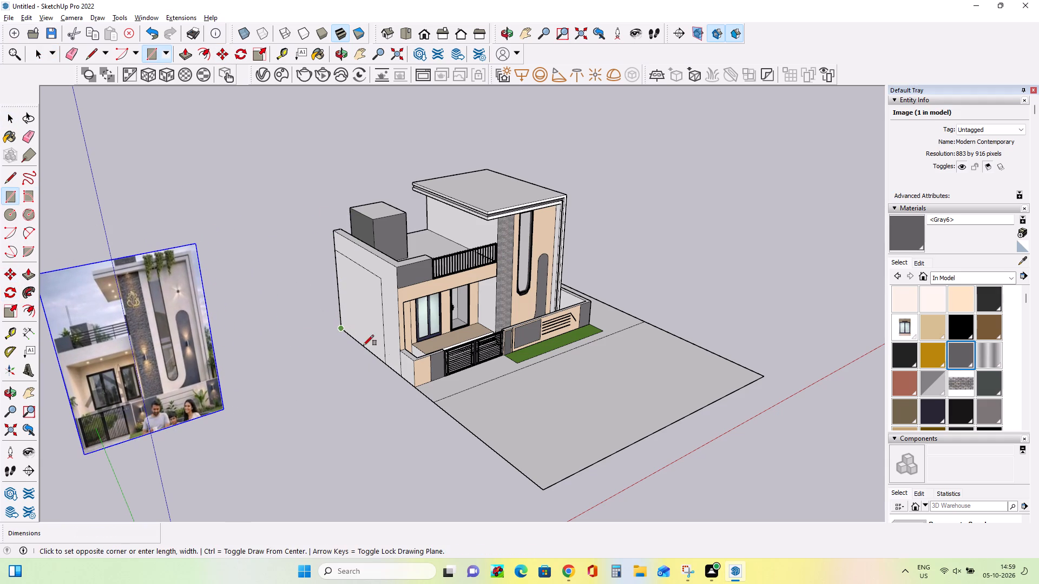
{"action": "left_click", "coordinate": [547, 491]}
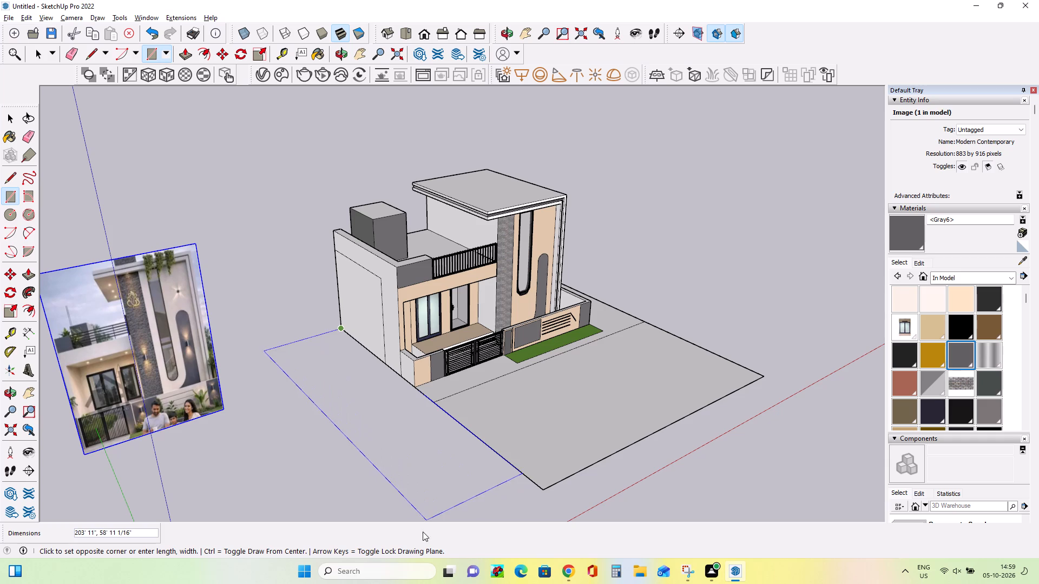
{"action": "scroll", "coordinate": [538, 487], "scroll_direction": "down", "scroll_amount": 4}
{"action": "scroll", "coordinate": [482, 474], "scroll_direction": "down", "scroll_amount": 4}
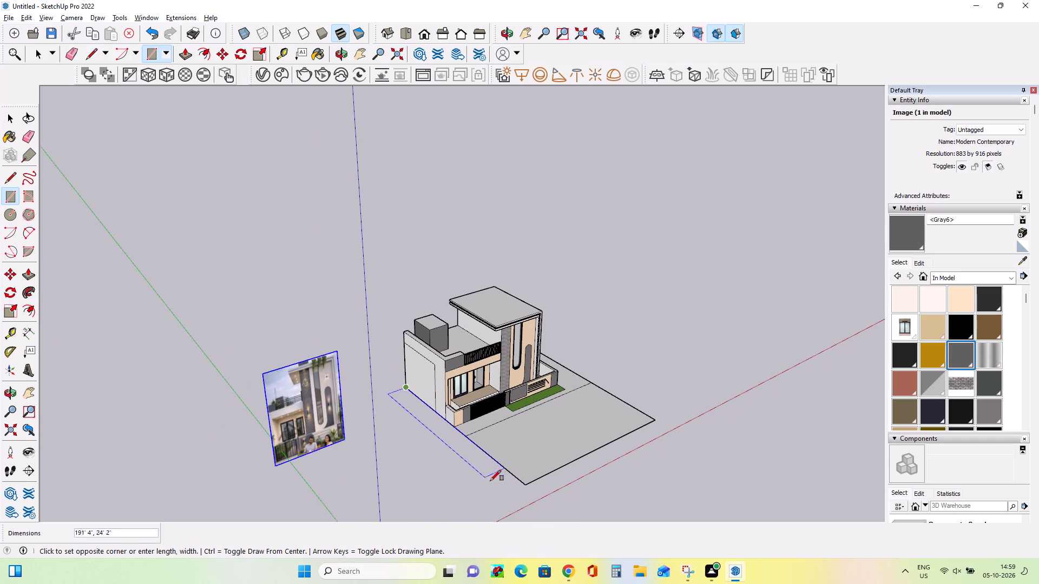
{"action": "left_click", "coordinate": [479, 515]}
{"action": "middle_click_drag", "start_coordinate": [550, 483], "coordinate": [404, 480]}
{"action": "scroll", "coordinate": [447, 441], "scroll_direction": "up", "scroll_amount": 7}
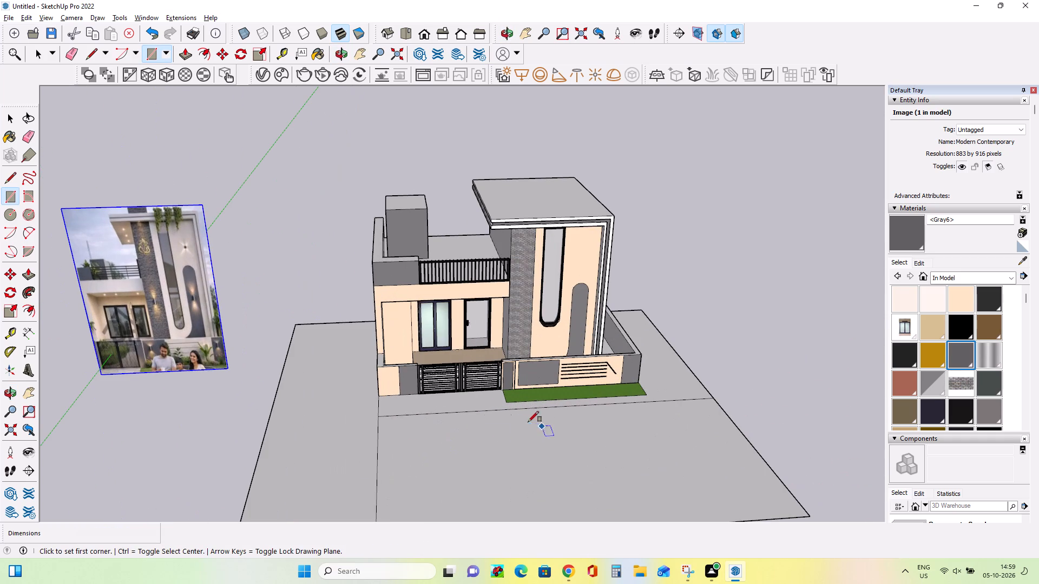
Erase the two edges dividing the plot, the front ground and the new side ground.
{"action": "left_click", "coordinate": [24, 143]}
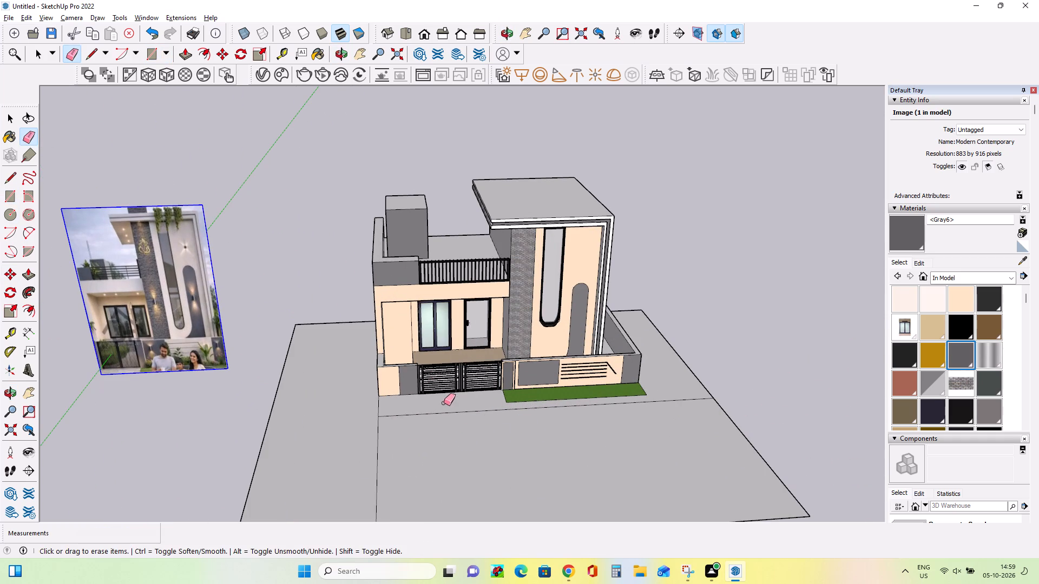
{"action": "left_click", "coordinate": [448, 411]}
{"action": "left_click", "coordinate": [448, 414]}
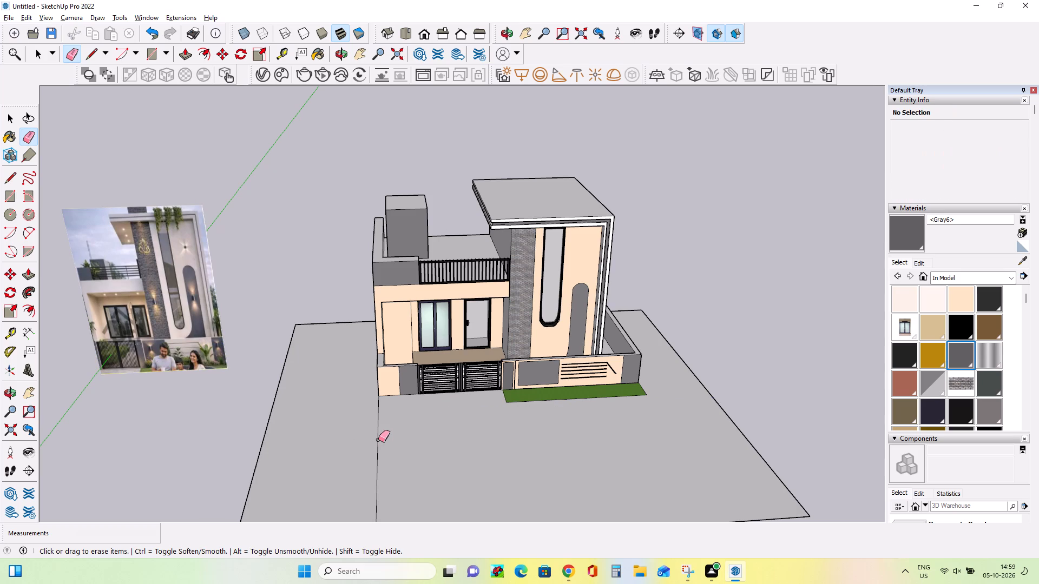
{"action": "left_click", "coordinate": [378, 440]}
Examine the extended ground and the front elevation as a whole.
{"action": "scroll", "coordinate": [411, 437], "scroll_direction": "down", "scroll_amount": 11}
{"action": "scroll", "coordinate": [511, 526], "scroll_direction": "up", "scroll_amount": 4}
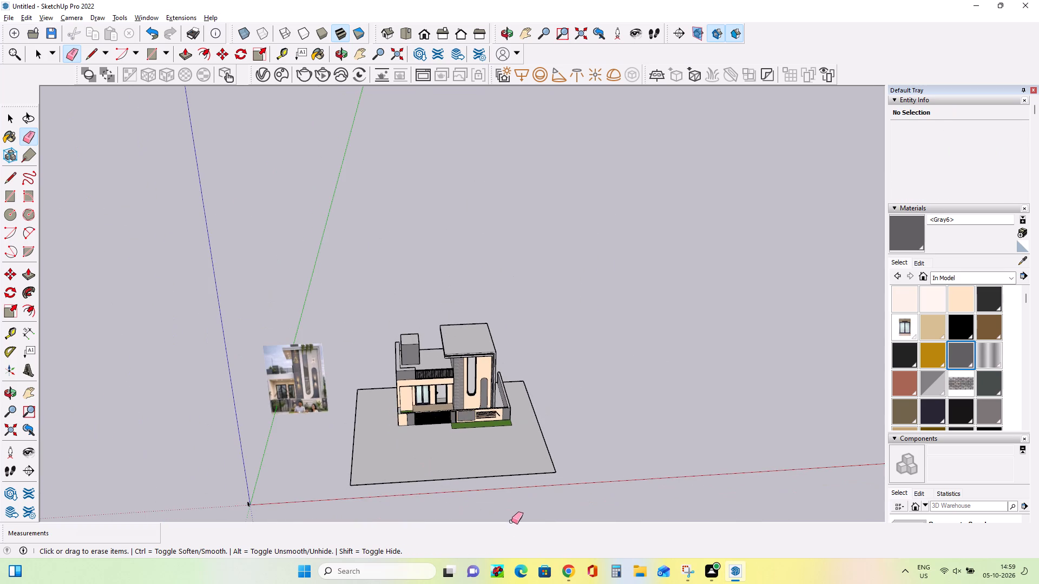
{"action": "scroll", "coordinate": [507, 502], "scroll_direction": "up", "scroll_amount": 11}
{"action": "middle_click_drag", "start_coordinate": [494, 485], "coordinate": [493, 456]}
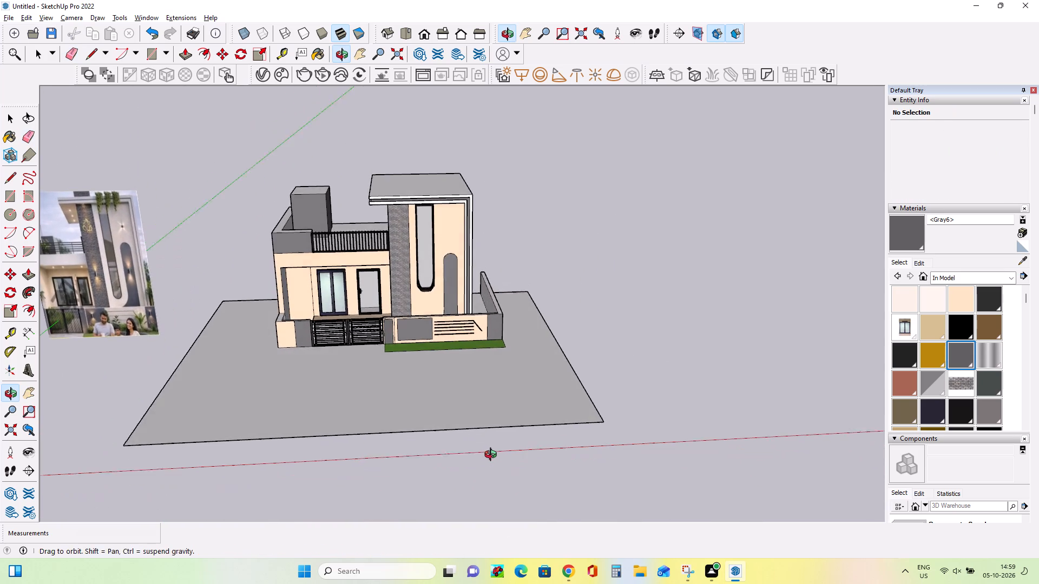
{"action": "middle_click_drag", "start_coordinate": [493, 456], "coordinate": [493, 453]}
{"action": "scroll", "coordinate": [449, 370], "scroll_direction": "up", "scroll_amount": 2}
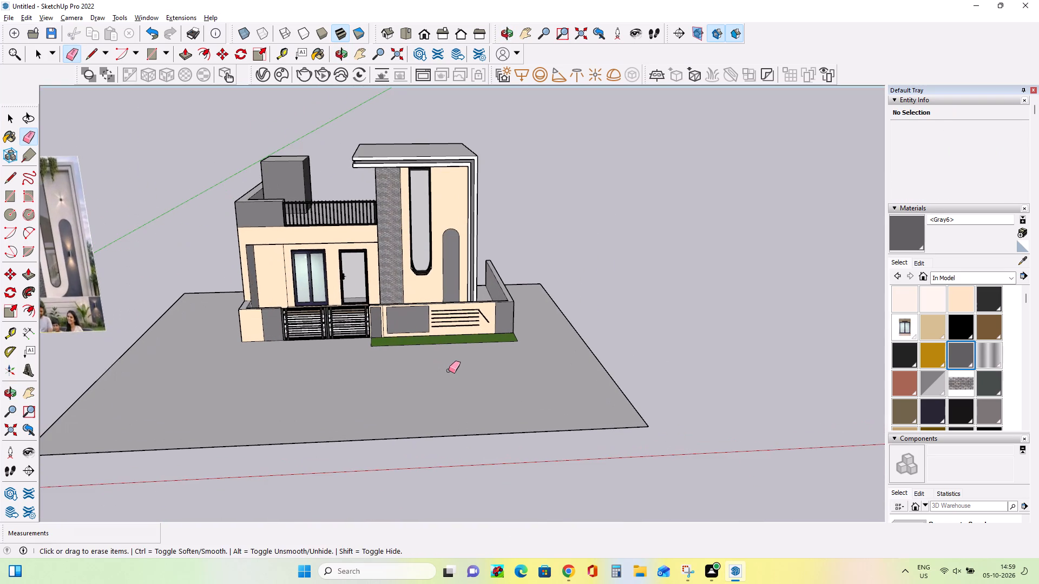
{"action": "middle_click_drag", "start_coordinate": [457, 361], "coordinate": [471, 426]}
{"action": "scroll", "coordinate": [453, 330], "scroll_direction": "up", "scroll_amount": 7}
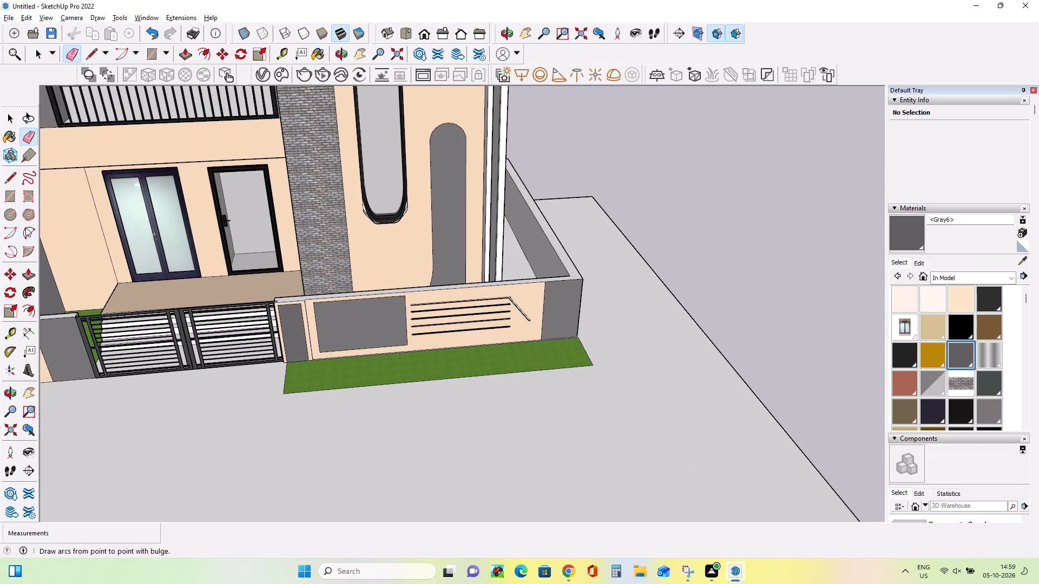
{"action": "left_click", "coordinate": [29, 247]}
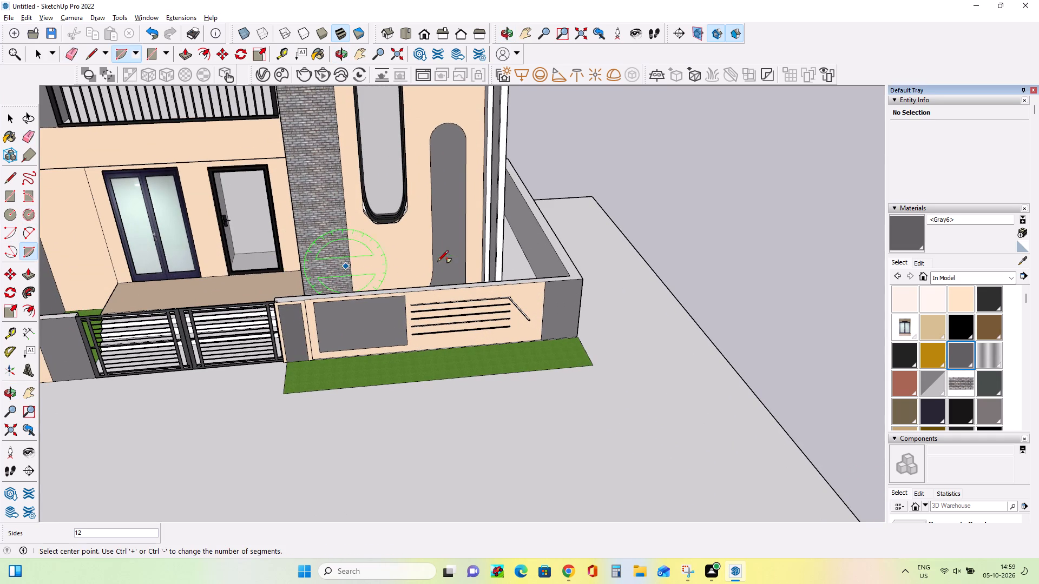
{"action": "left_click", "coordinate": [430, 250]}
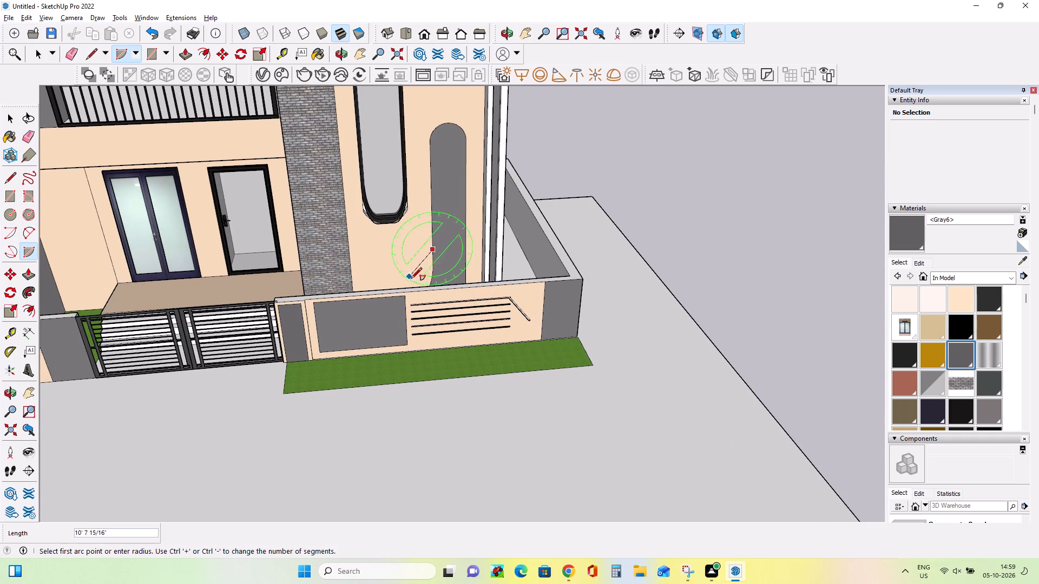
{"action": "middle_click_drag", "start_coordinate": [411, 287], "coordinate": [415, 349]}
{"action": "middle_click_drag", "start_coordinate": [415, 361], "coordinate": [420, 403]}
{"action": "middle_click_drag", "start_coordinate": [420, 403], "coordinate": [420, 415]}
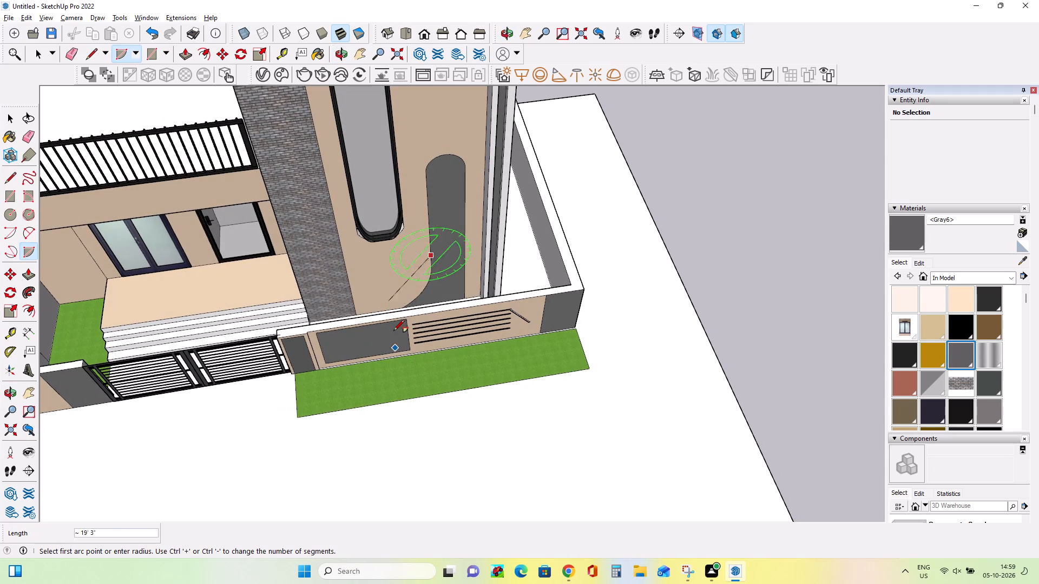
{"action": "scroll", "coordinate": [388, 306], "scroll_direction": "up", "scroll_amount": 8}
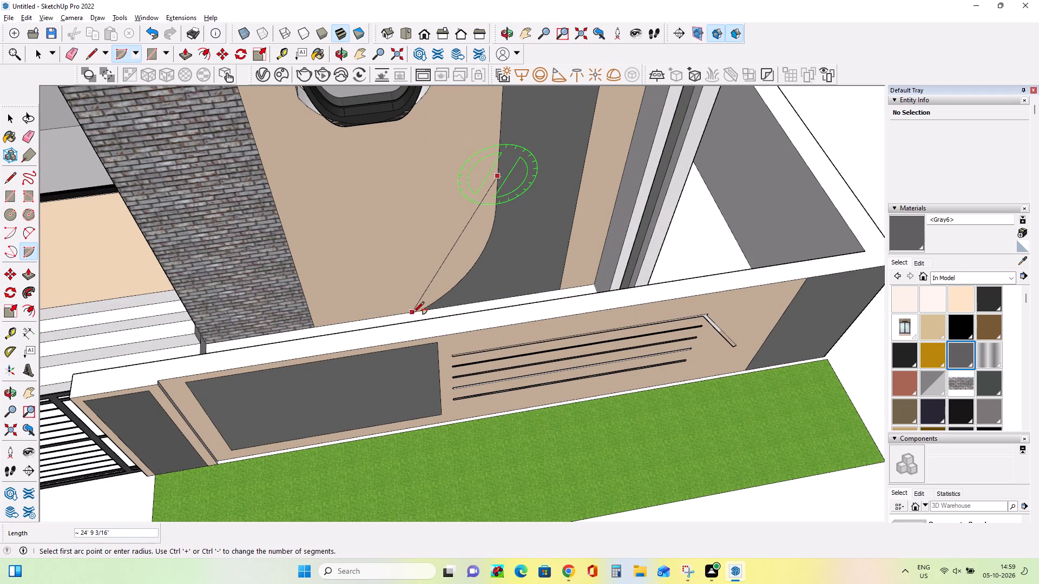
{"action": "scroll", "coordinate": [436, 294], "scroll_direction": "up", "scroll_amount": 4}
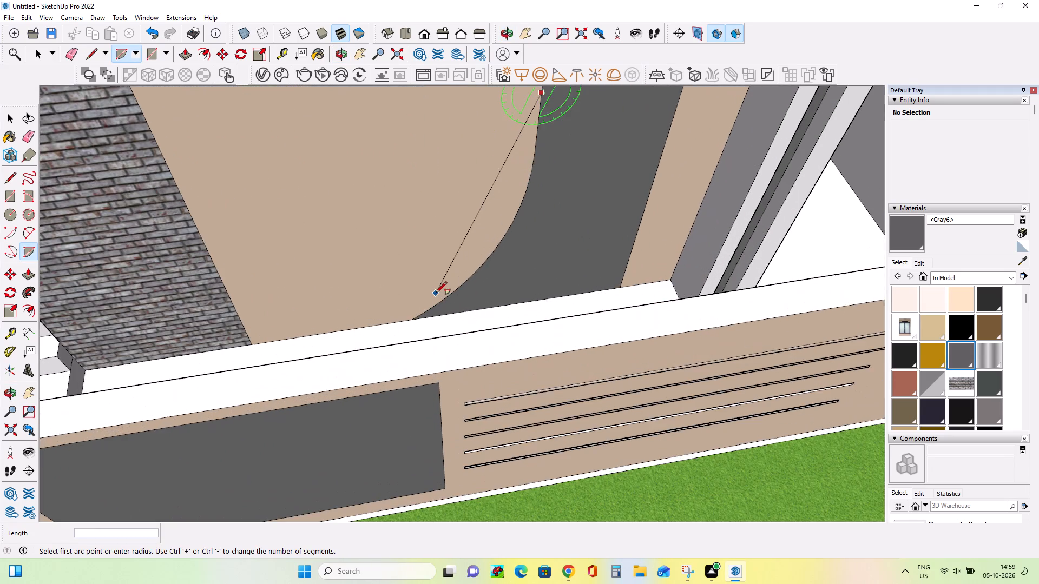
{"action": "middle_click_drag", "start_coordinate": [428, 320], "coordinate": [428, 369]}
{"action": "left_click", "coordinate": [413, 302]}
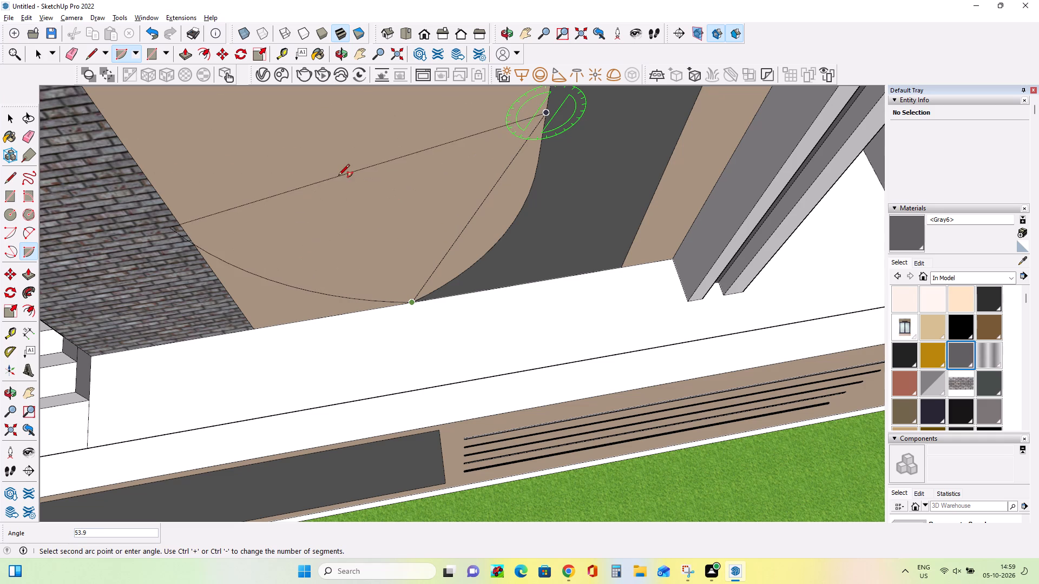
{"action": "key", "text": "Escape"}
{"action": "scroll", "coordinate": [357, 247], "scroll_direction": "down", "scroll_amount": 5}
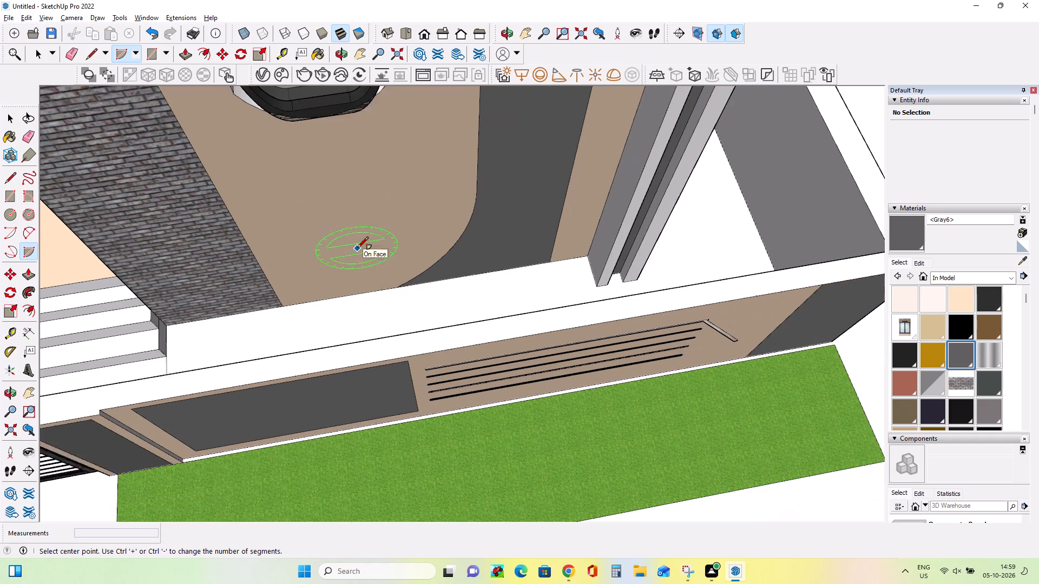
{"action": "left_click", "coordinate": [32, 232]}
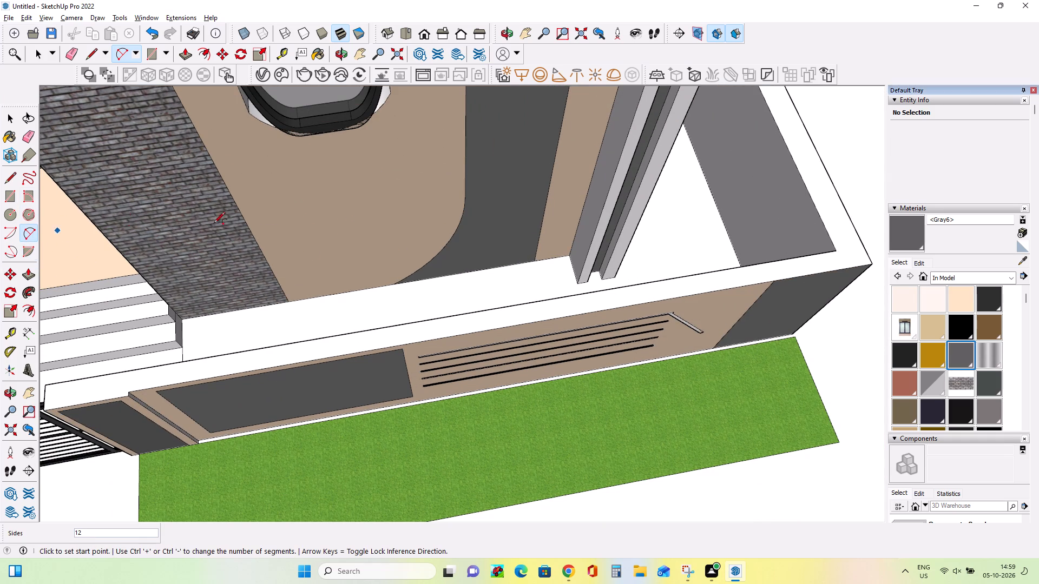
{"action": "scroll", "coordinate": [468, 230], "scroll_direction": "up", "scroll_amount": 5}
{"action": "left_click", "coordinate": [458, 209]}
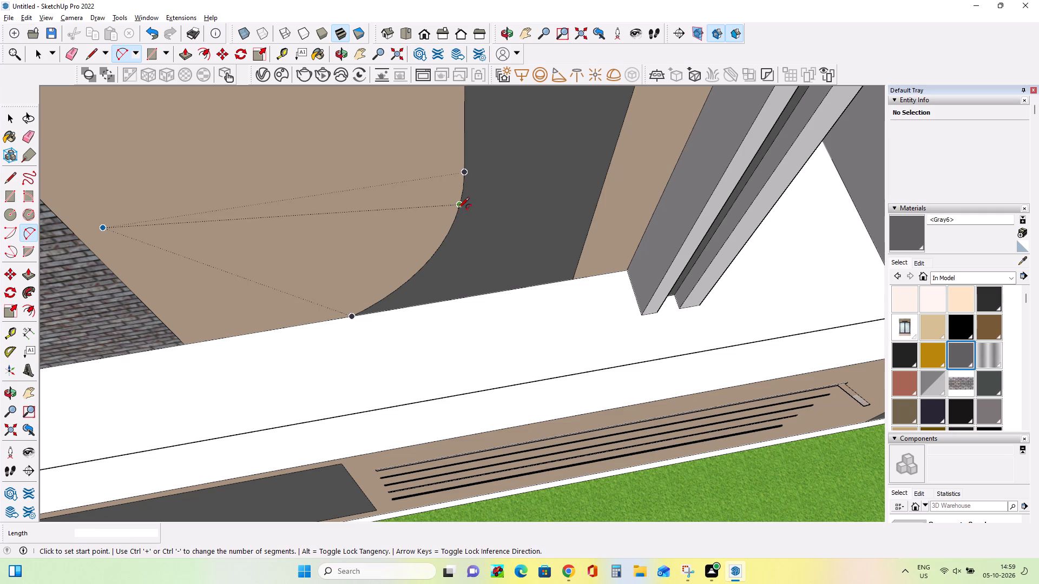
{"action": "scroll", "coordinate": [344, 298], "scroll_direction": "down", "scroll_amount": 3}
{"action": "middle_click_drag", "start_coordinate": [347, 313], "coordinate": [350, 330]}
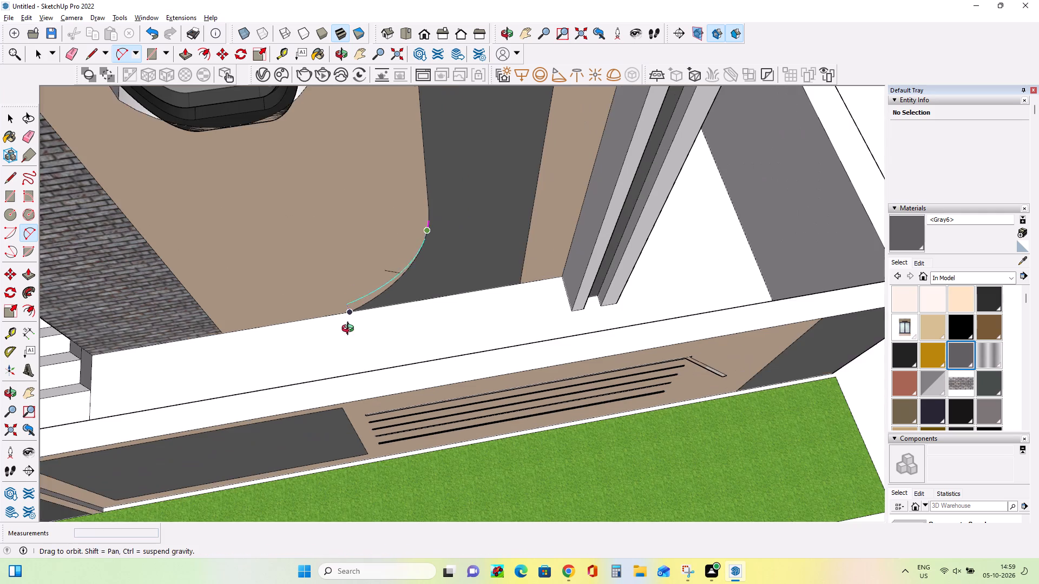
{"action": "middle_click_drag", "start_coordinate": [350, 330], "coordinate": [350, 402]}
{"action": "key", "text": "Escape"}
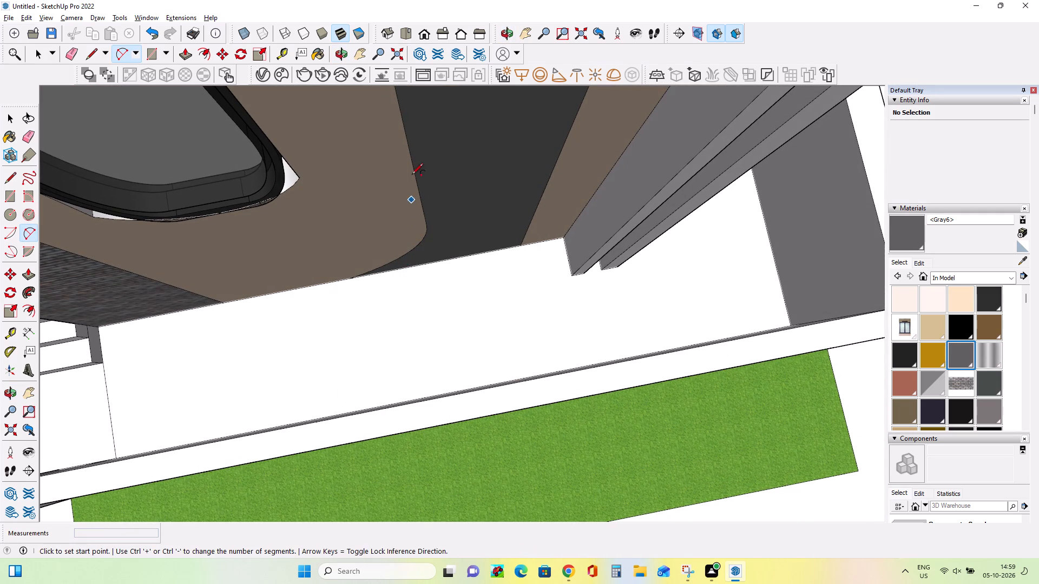
Draw a two-point arc from the gray arched strip's straight edge to the wall's base, widening the strip's curved foot.
{"action": "left_click", "coordinate": [402, 121]}
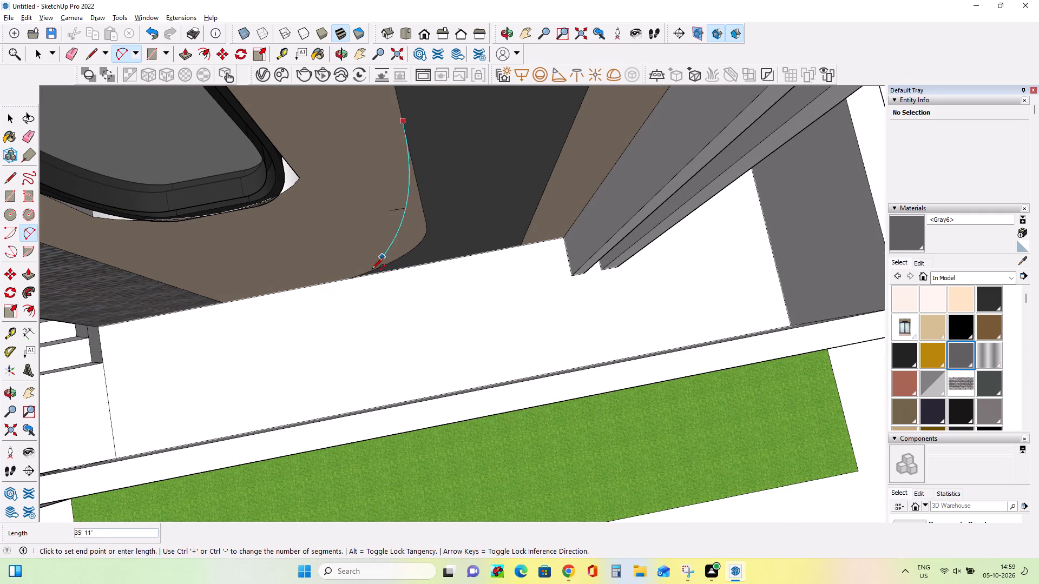
{"action": "left_click", "coordinate": [339, 280]}
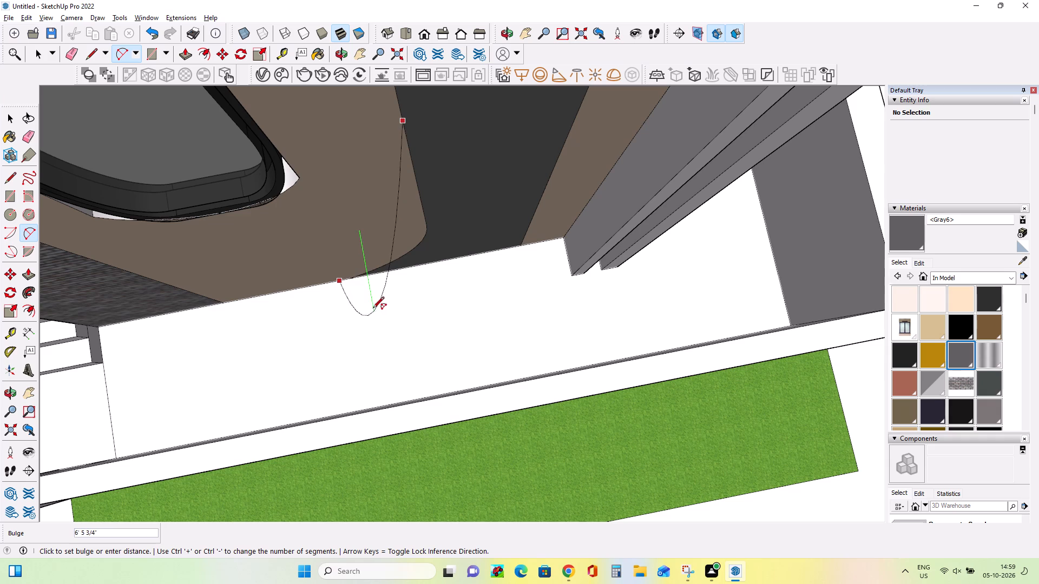
{"action": "left_click", "coordinate": [351, 274]}
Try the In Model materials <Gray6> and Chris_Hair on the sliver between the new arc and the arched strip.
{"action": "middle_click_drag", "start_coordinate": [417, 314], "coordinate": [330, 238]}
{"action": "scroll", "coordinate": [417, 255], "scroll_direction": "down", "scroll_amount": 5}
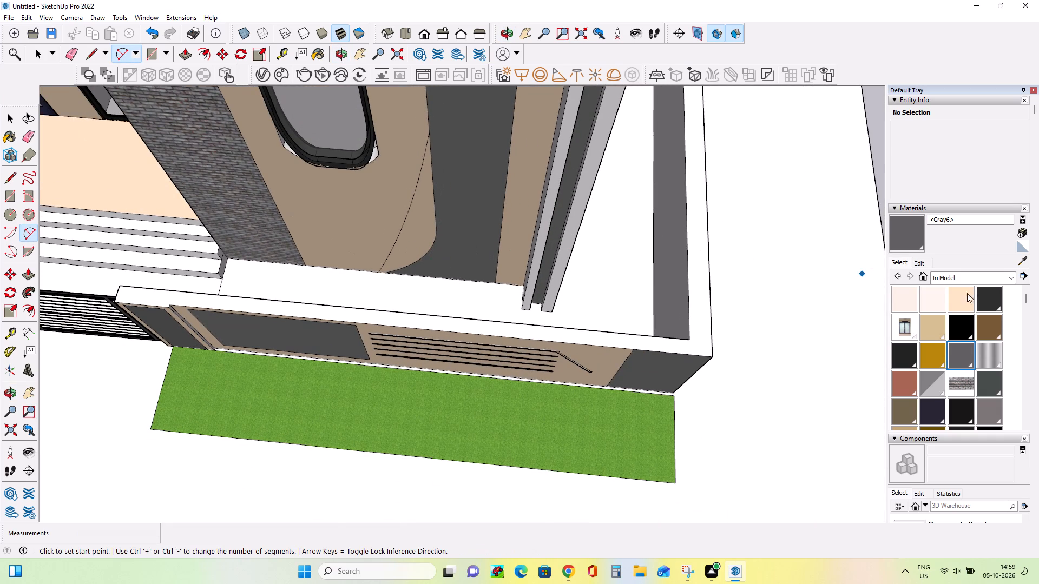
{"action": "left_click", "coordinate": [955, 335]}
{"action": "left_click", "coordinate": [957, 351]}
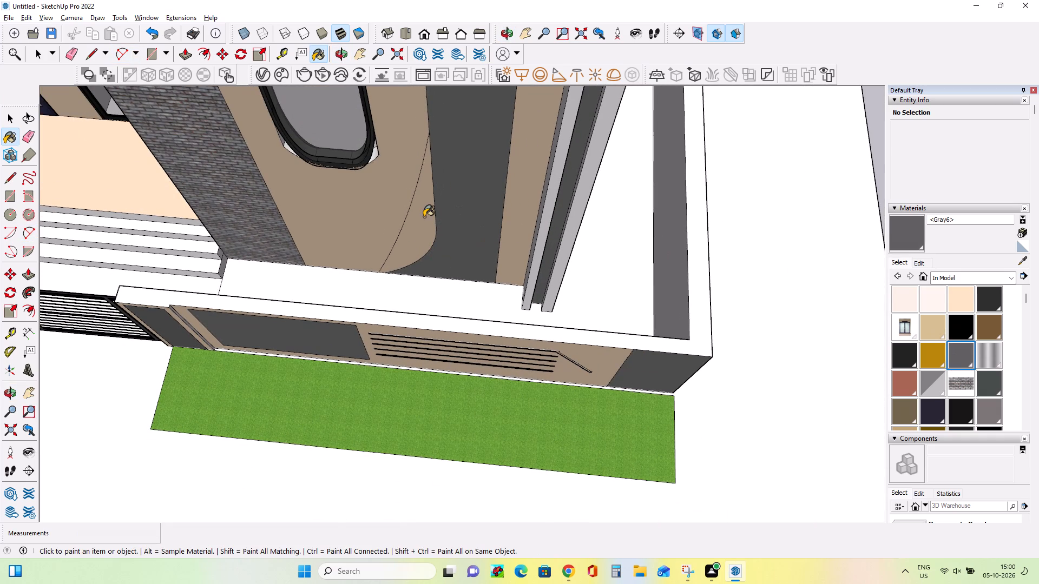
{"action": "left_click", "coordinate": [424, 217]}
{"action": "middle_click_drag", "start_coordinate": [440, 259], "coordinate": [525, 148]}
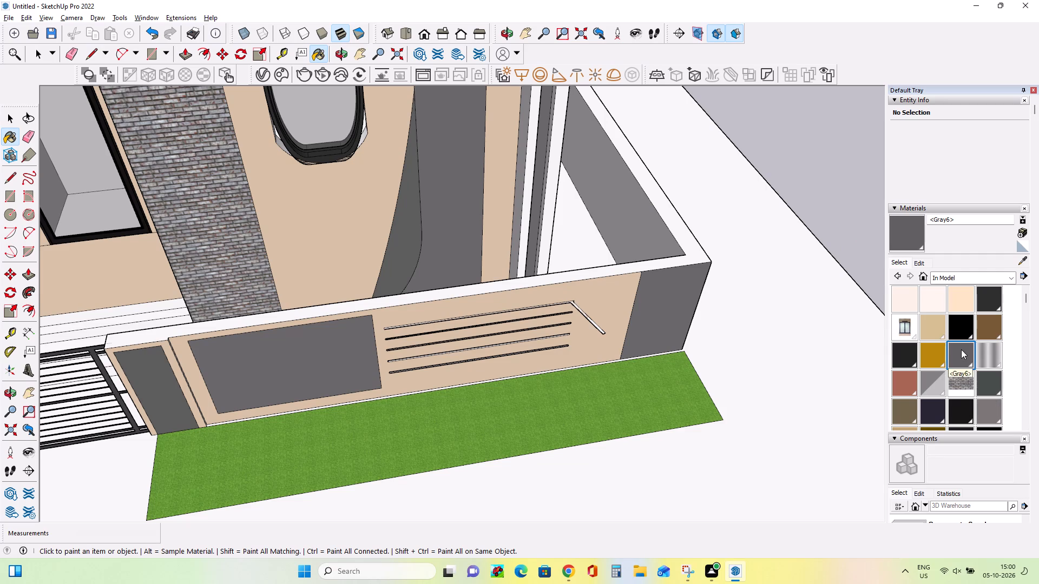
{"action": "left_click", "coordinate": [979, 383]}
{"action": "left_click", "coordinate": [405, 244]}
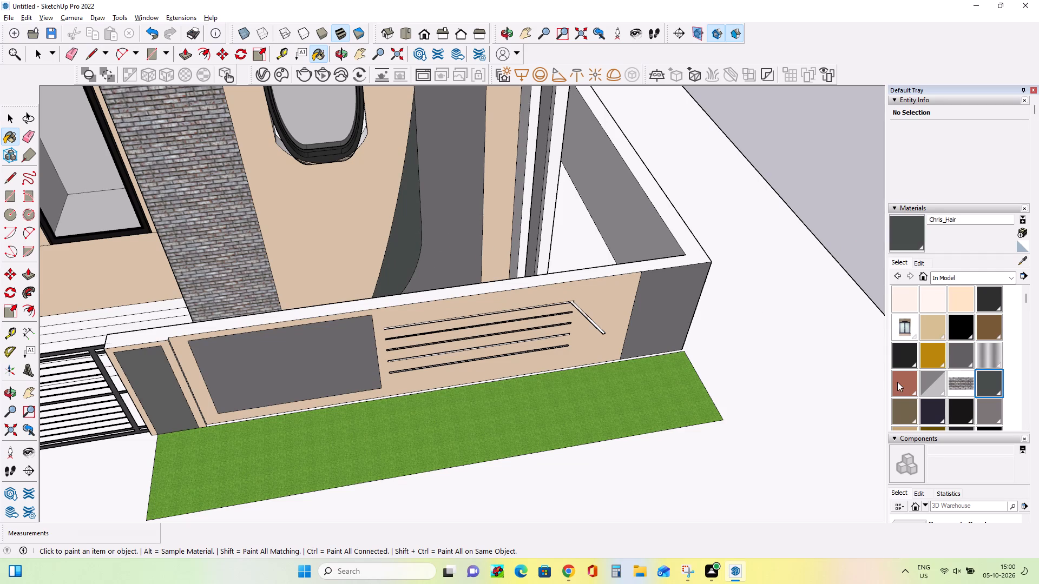
Paint the sliver between the new arc and the arched strip with the In Model material Chris_Shoe_Sole.
{"action": "middle_click_drag", "start_coordinate": [898, 382], "coordinate": [831, 381]}
{"action": "scroll", "coordinate": [954, 393], "scroll_direction": "down", "scroll_amount": 2}
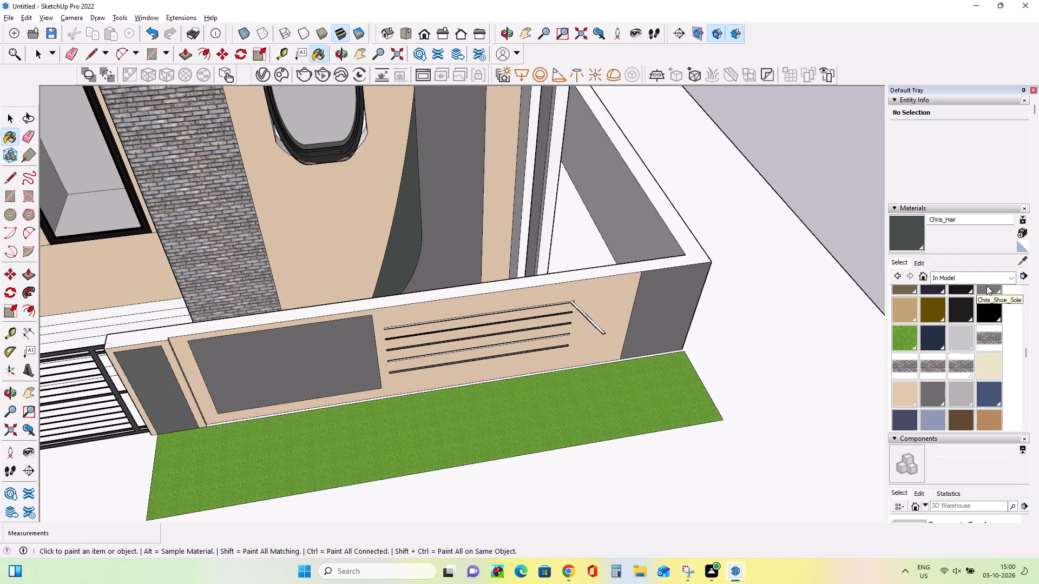
{"action": "left_click", "coordinate": [987, 286]}
{"action": "left_click", "coordinate": [407, 256]}
Erase the old curved edge and the straight edge segment between the arched strip and the newly painted sliver.
{"action": "middle_click_drag", "start_coordinate": [469, 263], "coordinate": [422, 263]}
{"action": "scroll", "coordinate": [427, 261], "scroll_direction": "down", "scroll_amount": 8}
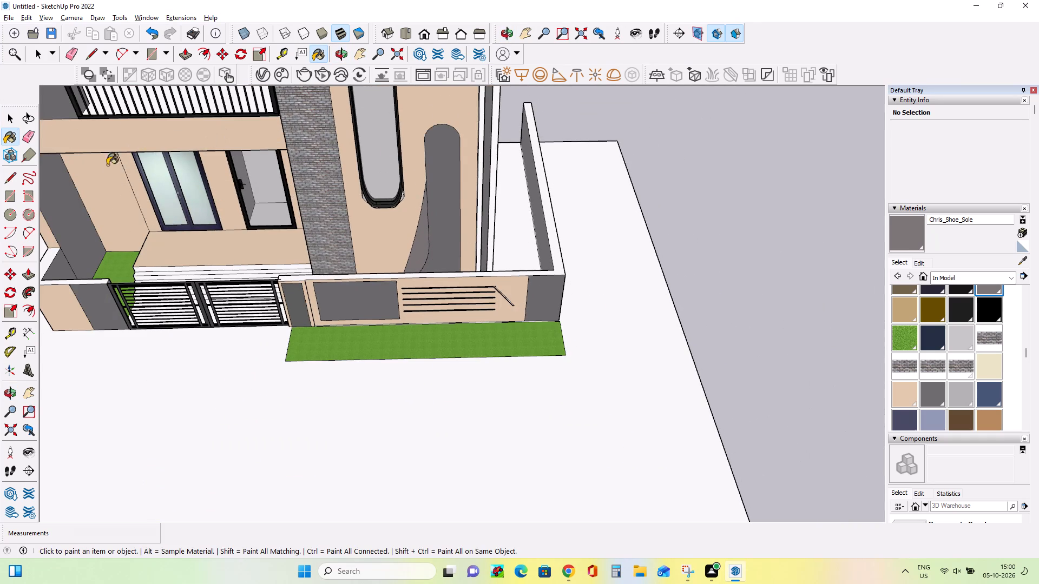
{"action": "left_click", "coordinate": [23, 137]}
{"action": "scroll", "coordinate": [433, 255], "scroll_direction": "up", "scroll_amount": 3}
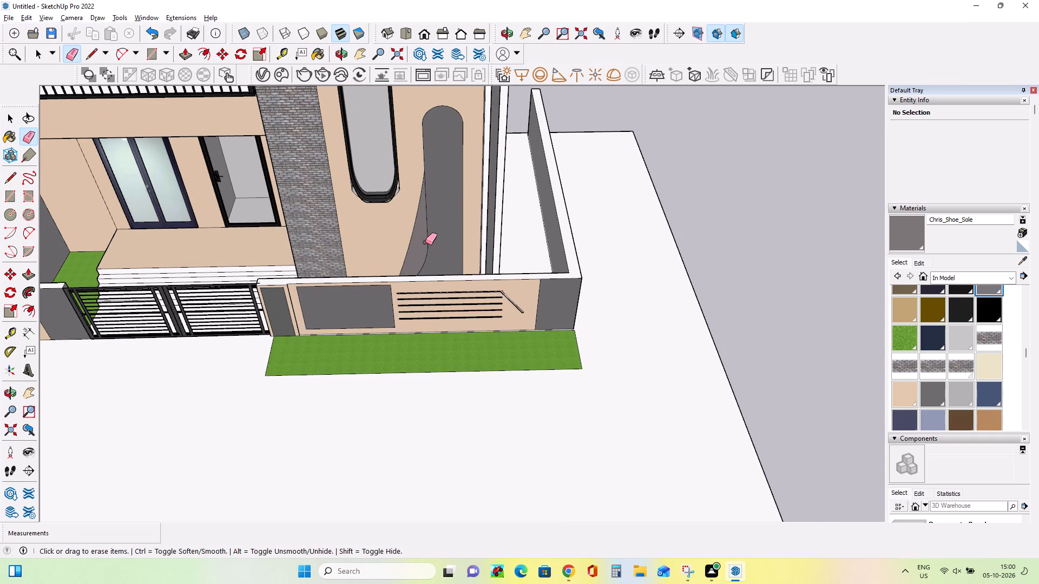
{"action": "left_click", "coordinate": [429, 245]}
{"action": "left_click", "coordinate": [428, 245]}
{"action": "left_click", "coordinate": [428, 235]}
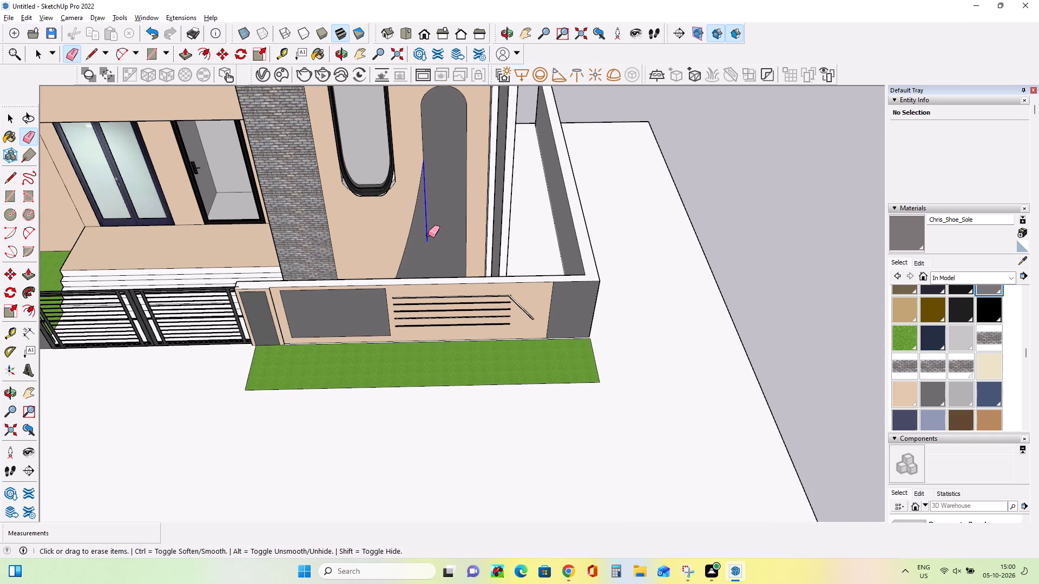
Undo the edge erasures, the Chris_Shoe_Sole painting and the arc that widened the gray arched strip's curved foot.
{"action": "scroll", "coordinate": [453, 246], "scroll_direction": "down", "scroll_amount": 8}
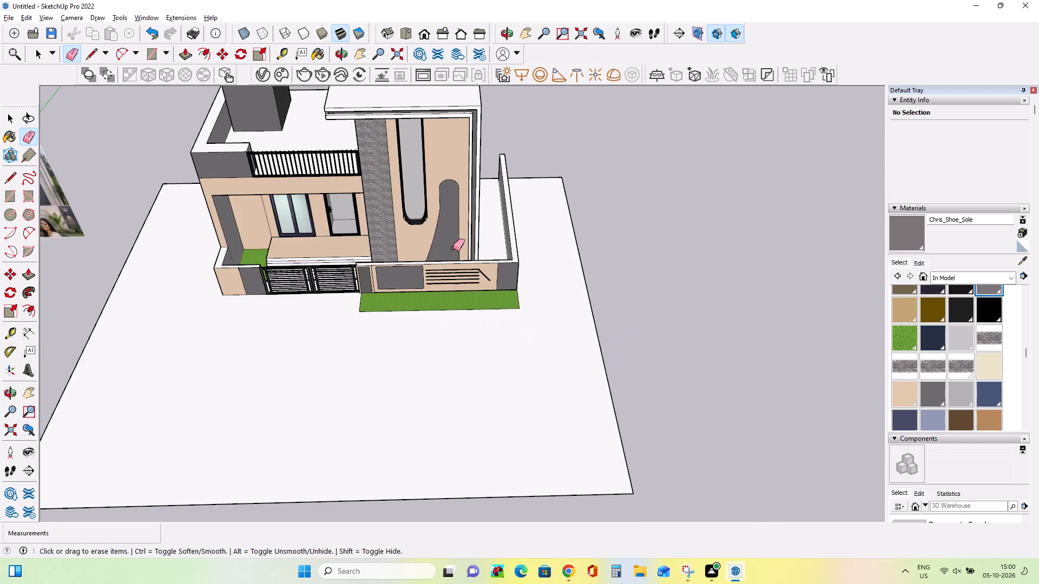
{"action": "scroll", "coordinate": [453, 248], "scroll_direction": "down", "scroll_amount": 5}
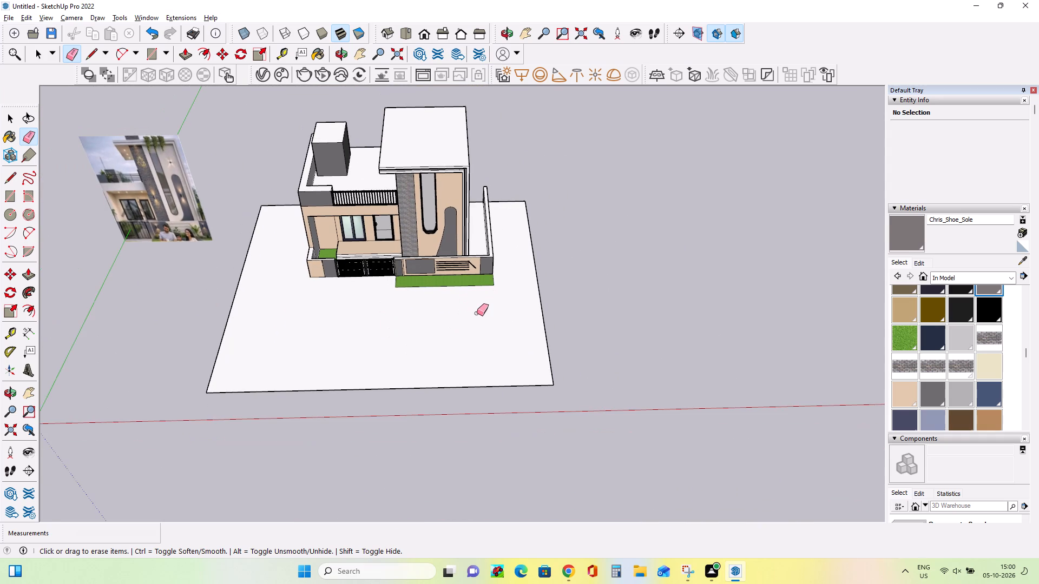
{"action": "key", "text": "ctrl+z"}
{"action": "key", "text": "ctrl+z"}
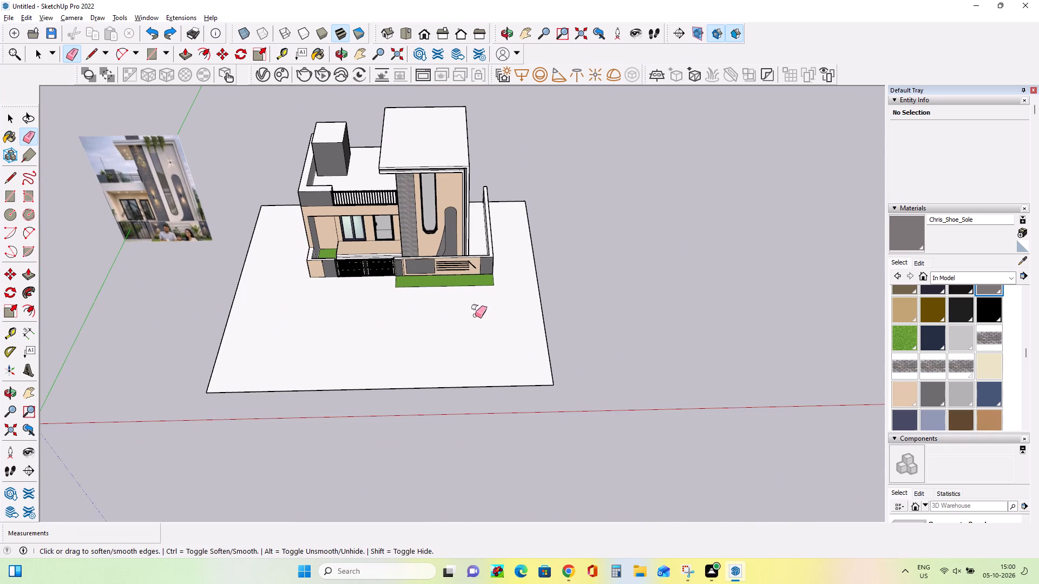
{"action": "key", "text": "ctrl+z"}
{"action": "key", "text": "ctrl+z"}
{"action": "key", "text": "ctrl+z"}
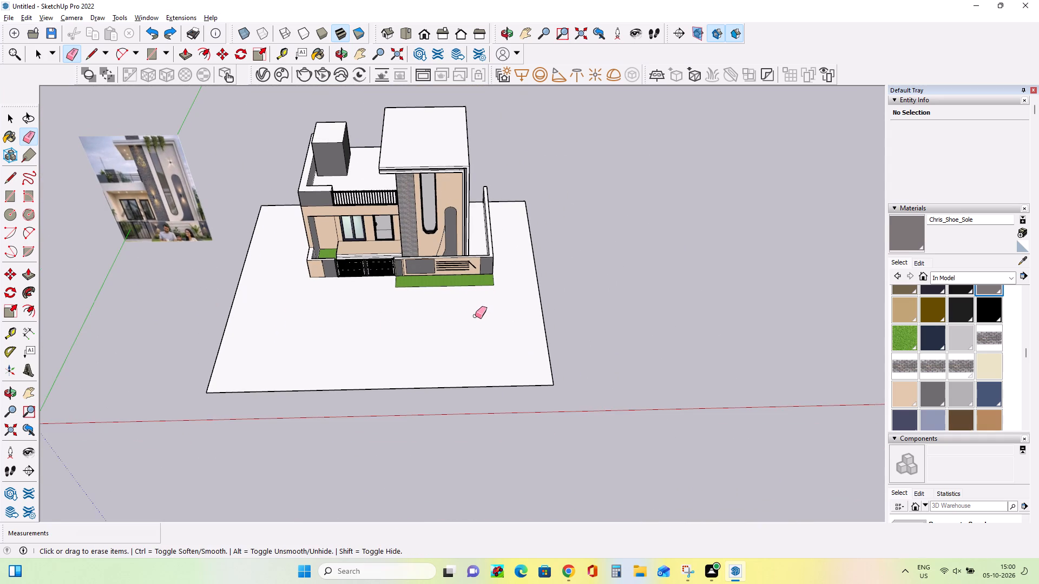
{"action": "key", "text": "ctrl+z"}
Review the whole house model from an angled front view, and switch to Snipping Tool to compare it with the reference image.
{"action": "scroll", "coordinate": [443, 280], "scroll_direction": "up", "scroll_amount": 3}
{"action": "middle_click_drag", "start_coordinate": [445, 279], "coordinate": [457, 286]}
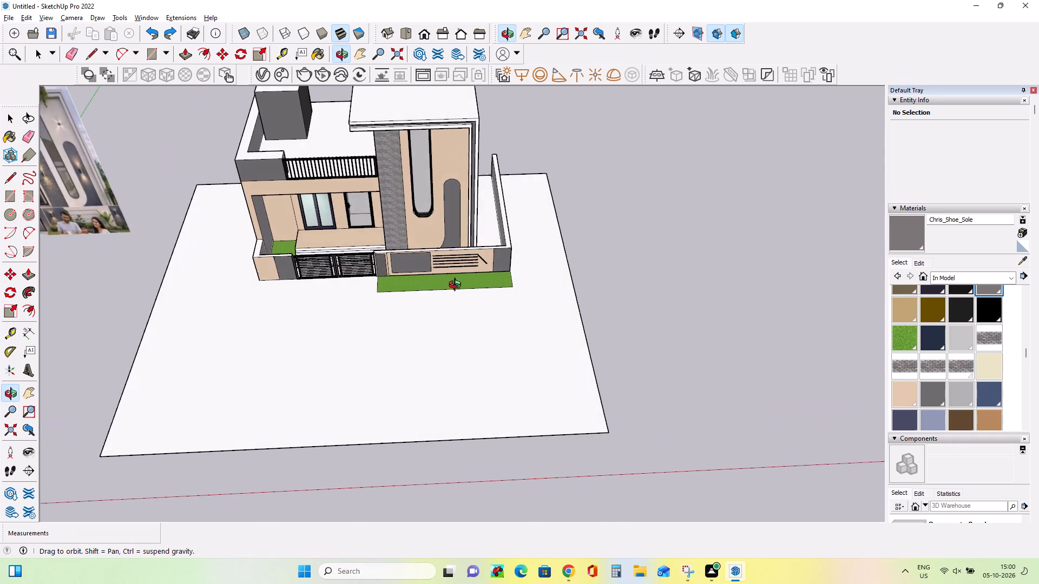
{"action": "middle_click_drag", "start_coordinate": [457, 286], "coordinate": [493, 276]}
{"action": "scroll", "coordinate": [493, 275], "scroll_direction": "down", "scroll_amount": 3}
{"action": "middle_click_drag", "start_coordinate": [501, 325], "coordinate": [499, 322]}
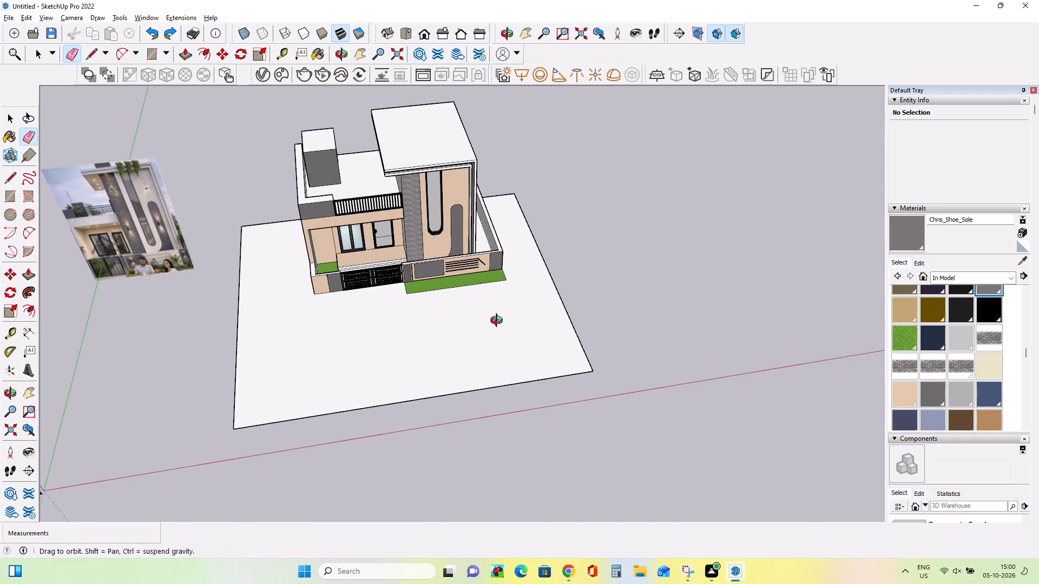
{"action": "middle_click_drag", "start_coordinate": [499, 322], "coordinate": [563, 288]}
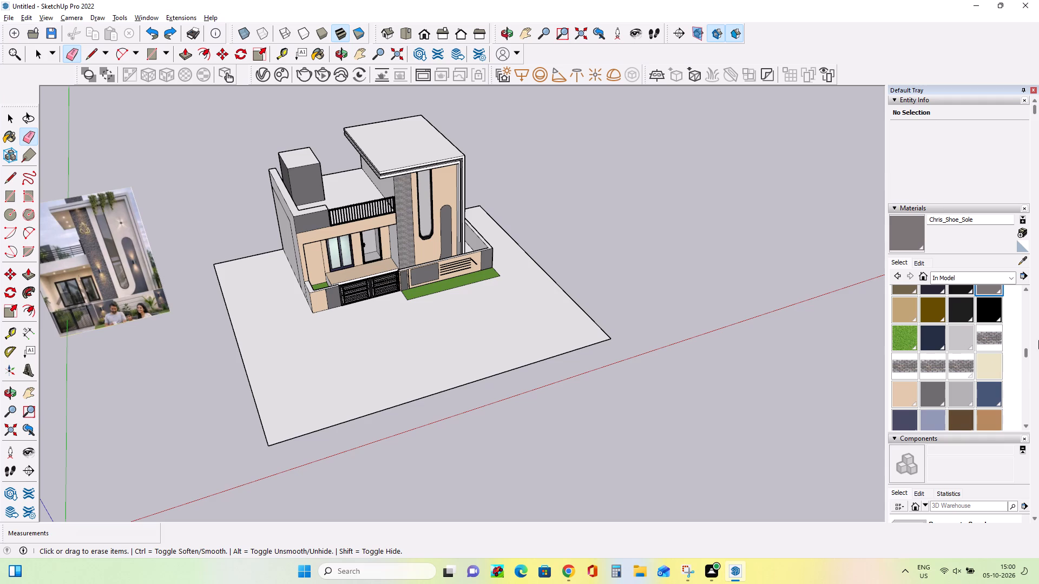
{"action": "left_click", "coordinate": [697, 568]}
{"action": "left_click", "coordinate": [670, 581]}
{"action": "left_click", "coordinate": [696, 579]}
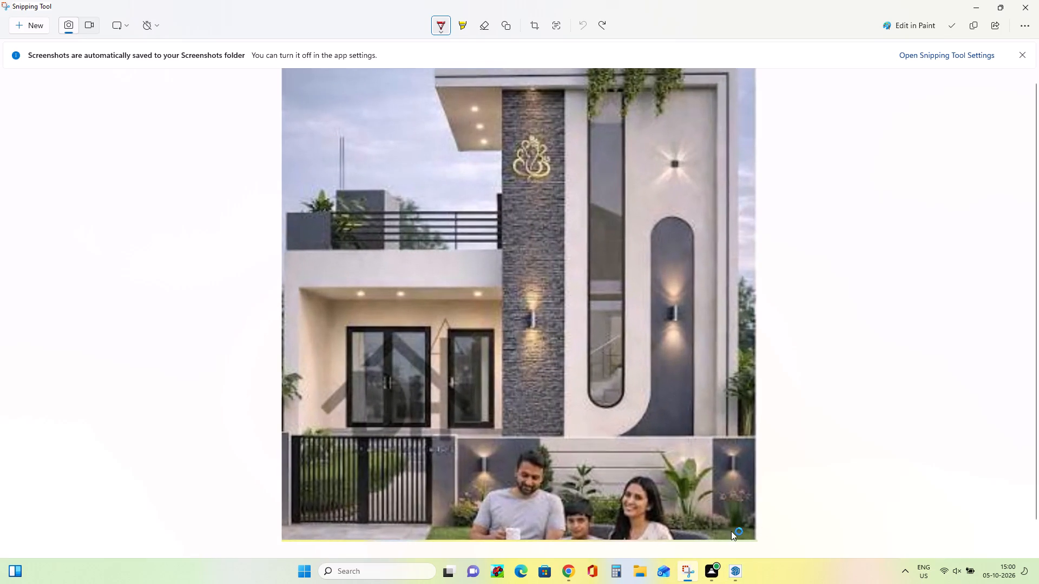
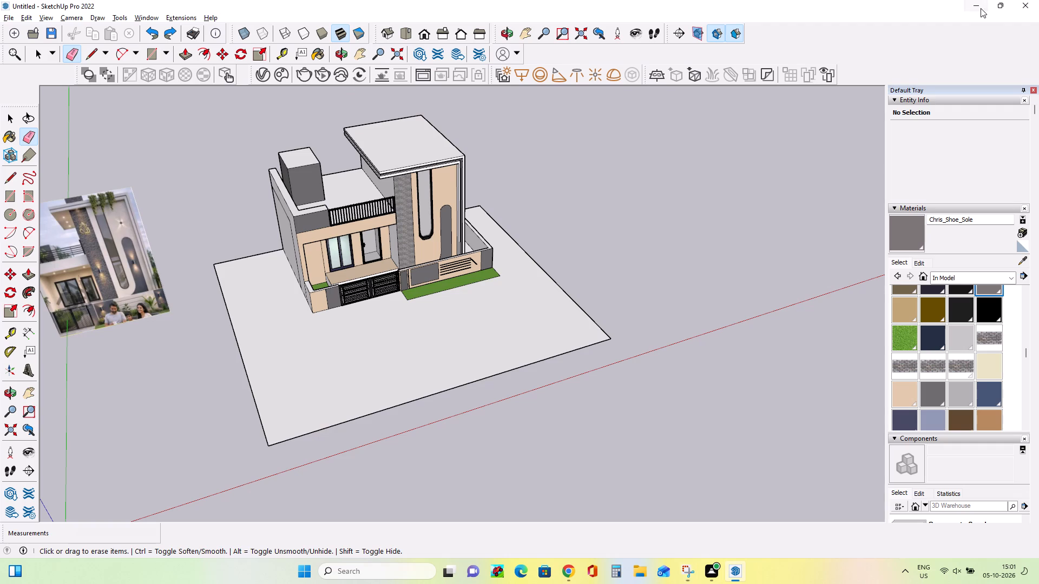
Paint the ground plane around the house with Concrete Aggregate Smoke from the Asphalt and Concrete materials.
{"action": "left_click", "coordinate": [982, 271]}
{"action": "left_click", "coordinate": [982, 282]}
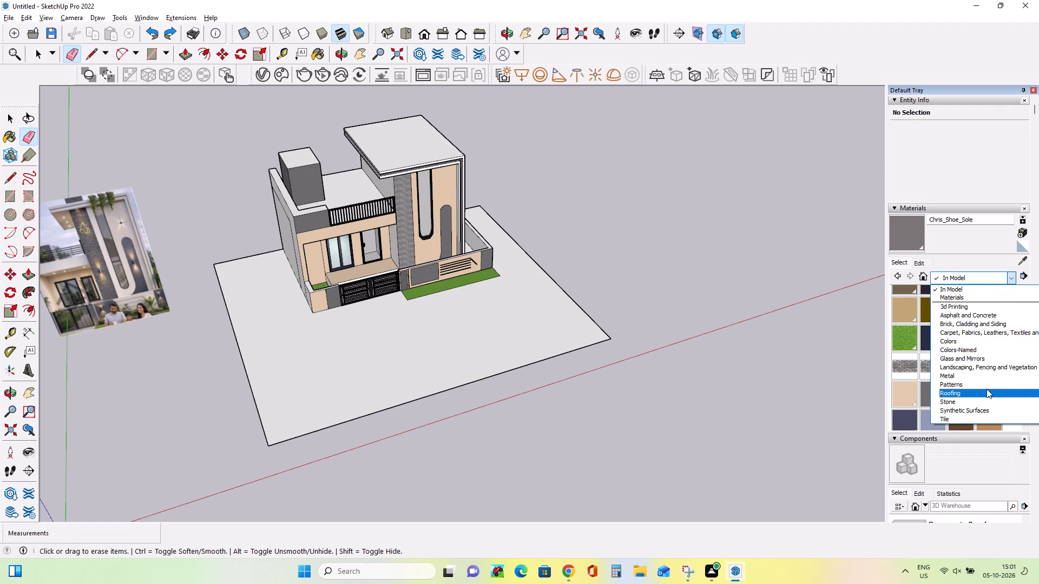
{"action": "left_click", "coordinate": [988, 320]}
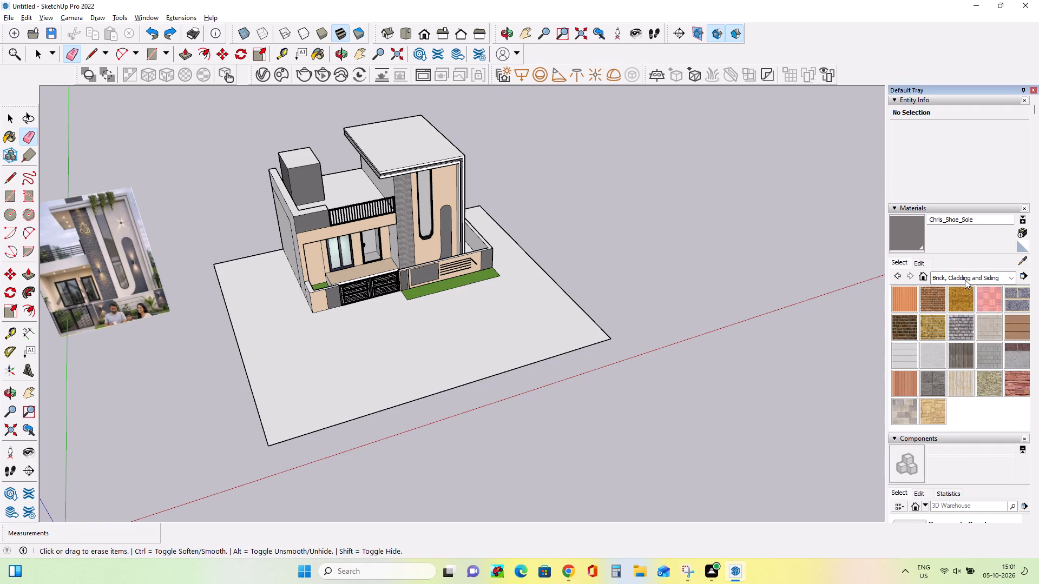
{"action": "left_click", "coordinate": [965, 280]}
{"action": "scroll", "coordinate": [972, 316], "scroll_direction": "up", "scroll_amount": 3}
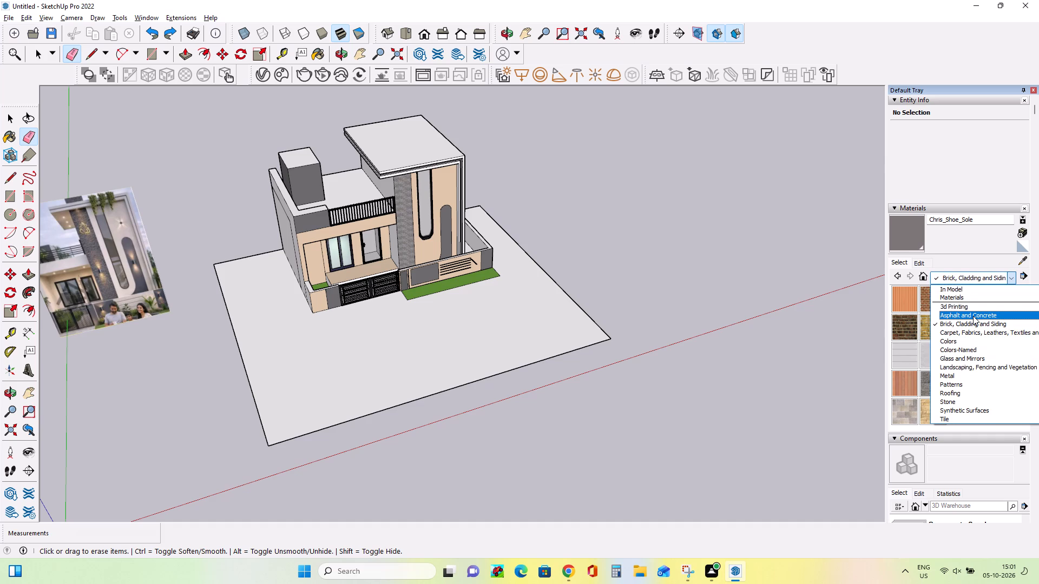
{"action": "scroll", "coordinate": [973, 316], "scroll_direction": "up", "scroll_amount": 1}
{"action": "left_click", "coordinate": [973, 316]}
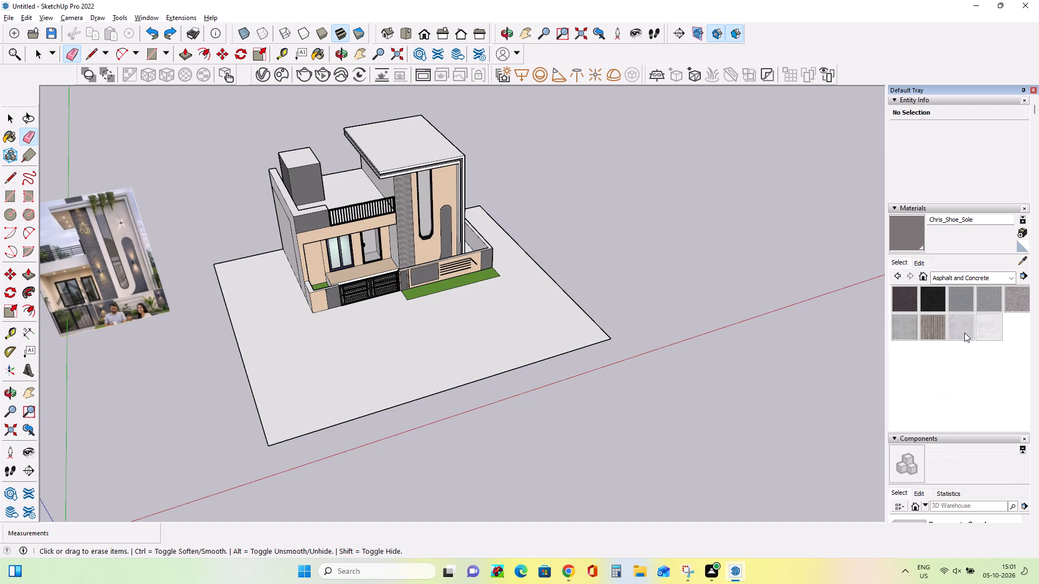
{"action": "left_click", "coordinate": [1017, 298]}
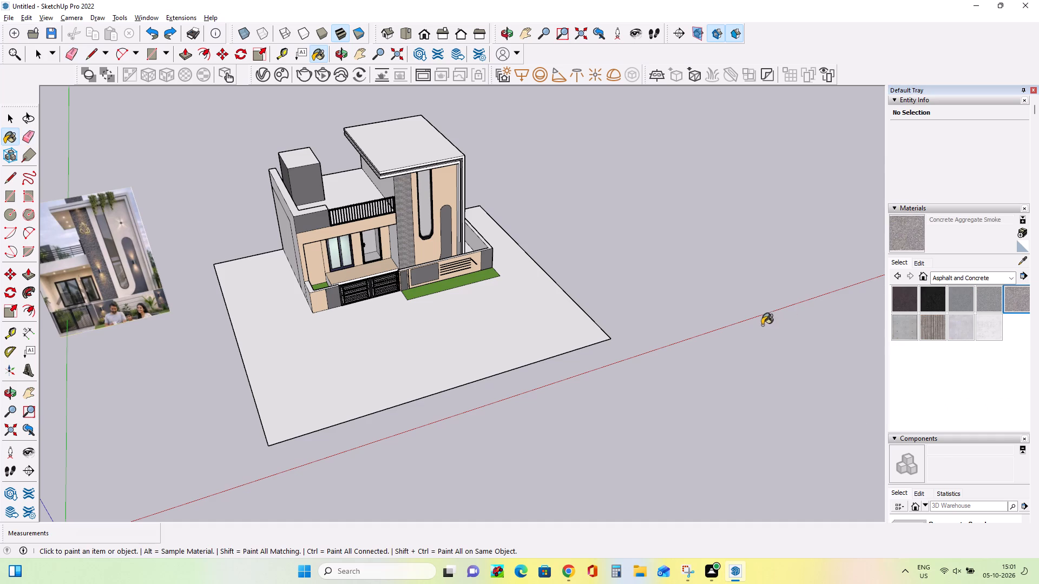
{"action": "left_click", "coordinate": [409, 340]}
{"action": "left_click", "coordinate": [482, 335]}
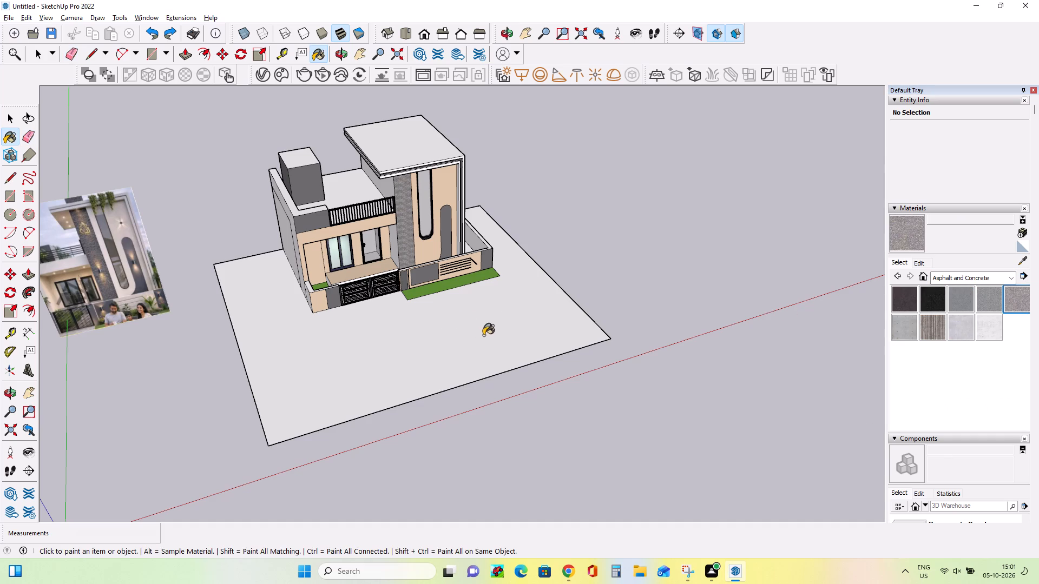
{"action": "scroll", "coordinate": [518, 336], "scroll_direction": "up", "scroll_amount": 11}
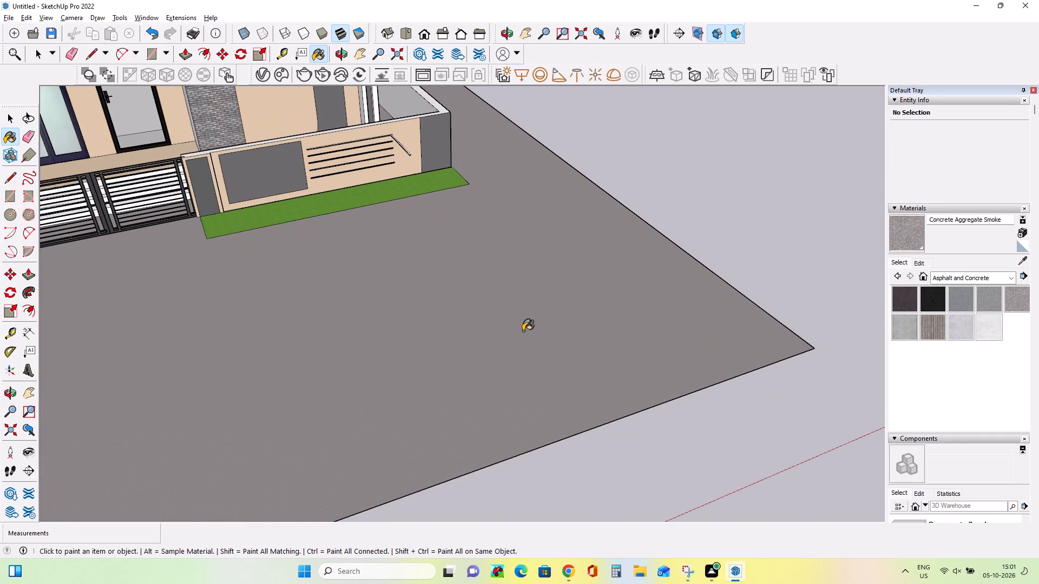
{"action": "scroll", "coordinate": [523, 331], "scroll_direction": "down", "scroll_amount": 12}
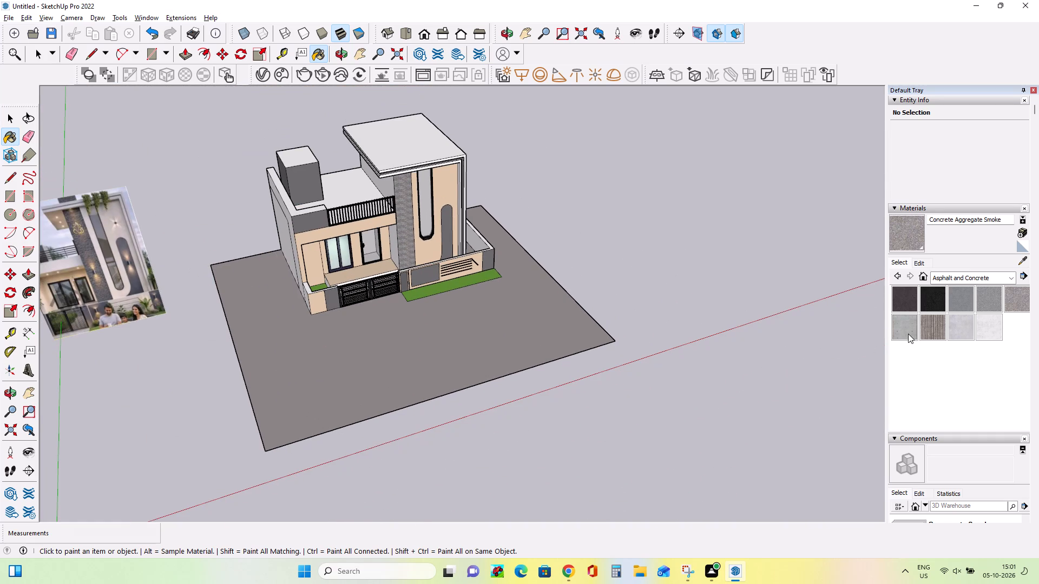
Paint the ground plane with the Concrete Form 4x8 material from Asphalt and Concrete.
{"action": "left_click", "coordinate": [908, 332]}
{"action": "left_click", "coordinate": [497, 322]}
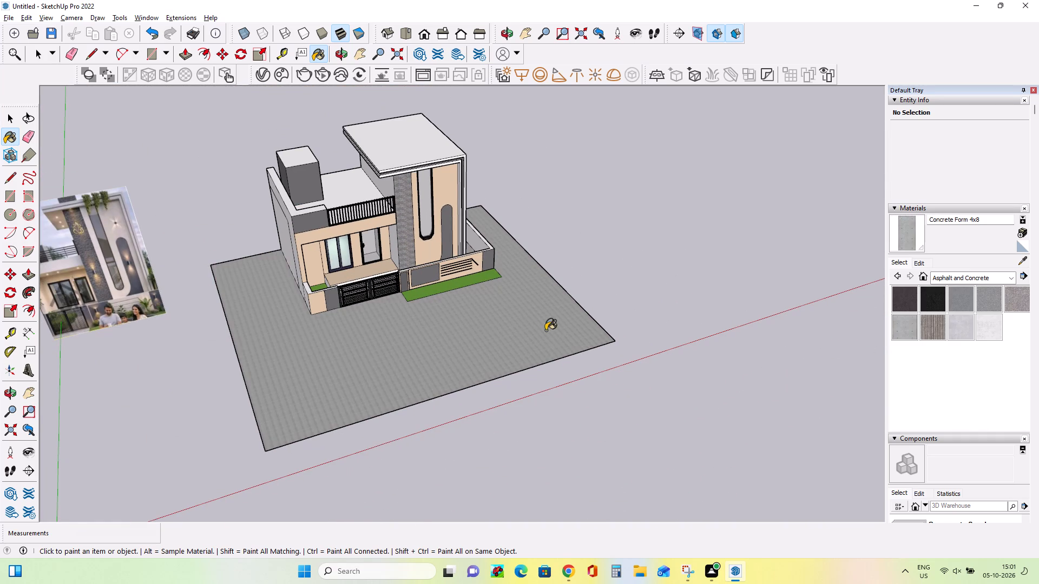
{"action": "middle_click_drag", "start_coordinate": [551, 370], "coordinate": [544, 380]}
{"action": "scroll", "coordinate": [359, 308], "scroll_direction": "up", "scroll_amount": 13}
{"action": "middle_click_drag", "start_coordinate": [392, 345], "coordinate": [402, 378]}
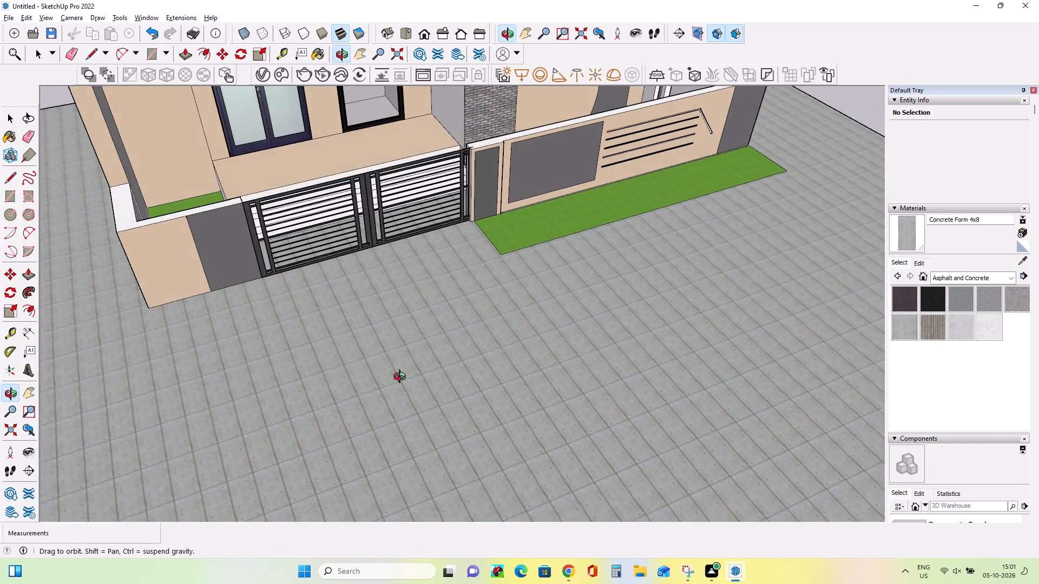
{"action": "middle_click_drag", "start_coordinate": [402, 378], "coordinate": [402, 379]}
Create a new material from Concrete Form 4x8 with a texture width of 6' and repaint the ground plane with it.
{"action": "left_click", "coordinate": [1017, 235]}
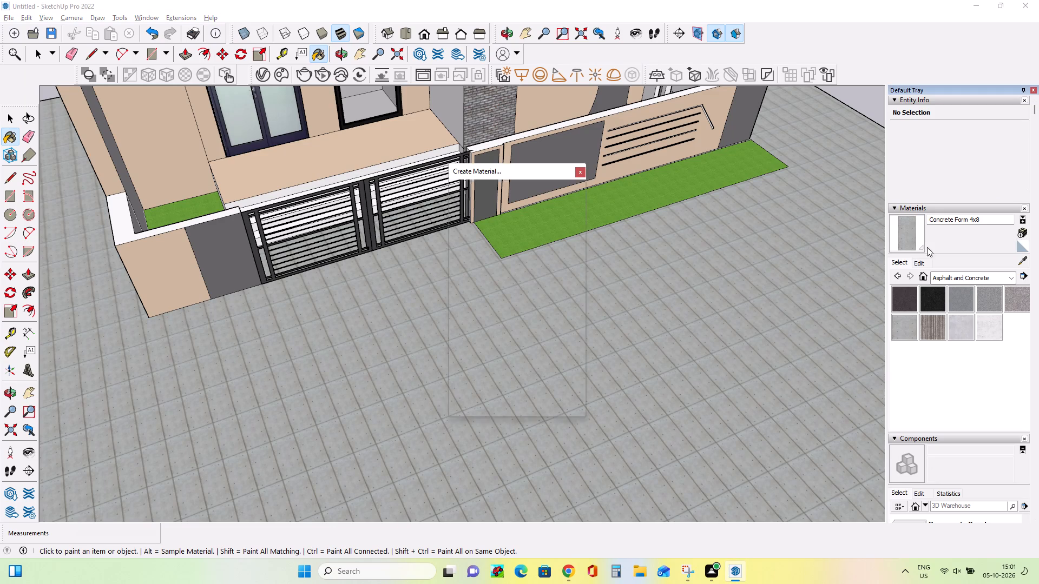
{"action": "left_click", "coordinate": [497, 350]}
{"action": "key", "text": "BackSpace"}
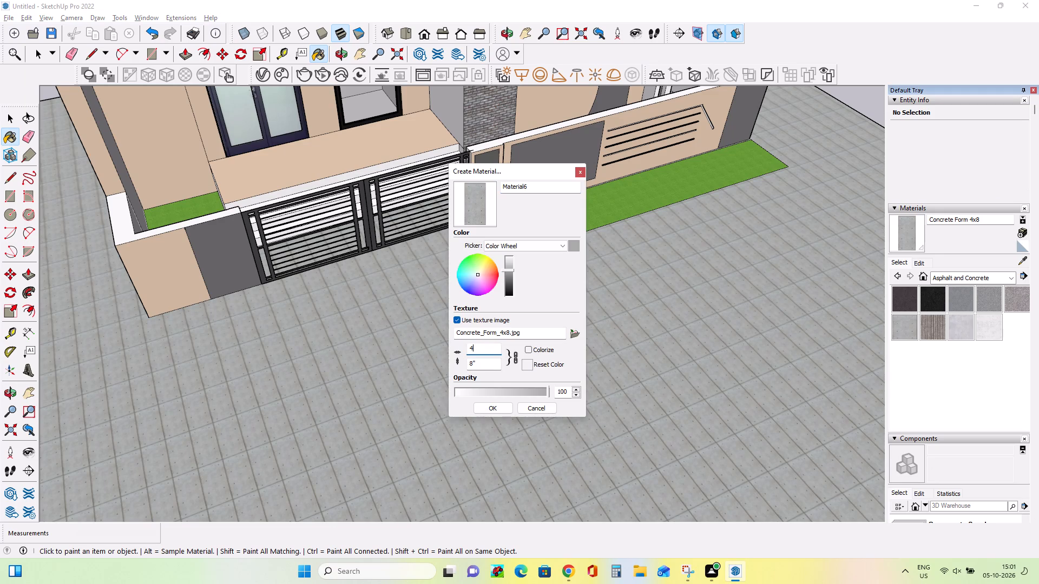
{"action": "key", "text": "BackSpace"}
{"action": "key", "text": "BackSpace"}
{"action": "type", "text": "6'"}
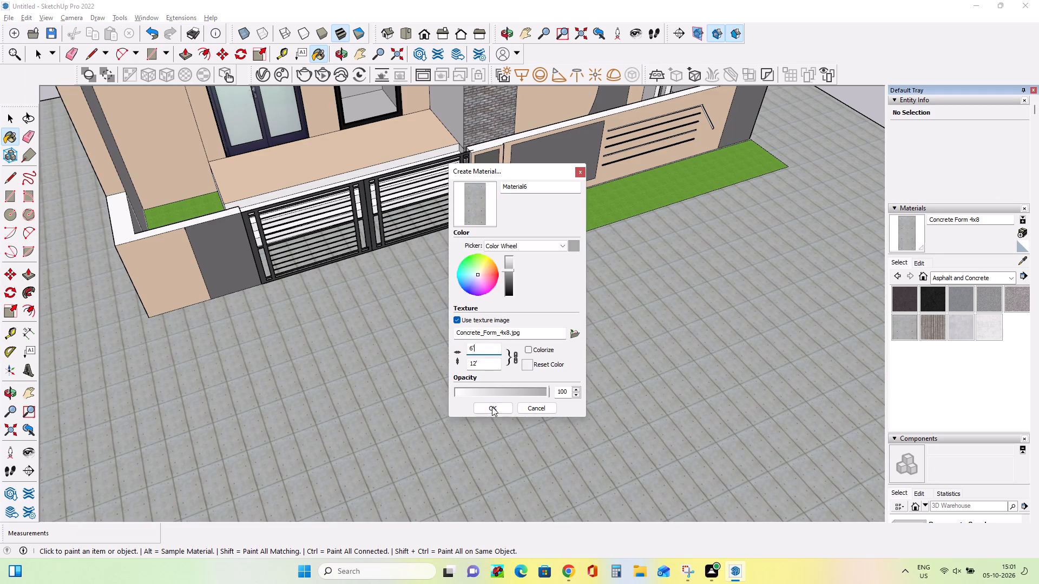
{"action": "left_click", "coordinate": [492, 406]}
{"action": "left_click", "coordinate": [468, 388]}
{"action": "scroll", "coordinate": [494, 394], "scroll_direction": "down", "scroll_amount": 4}
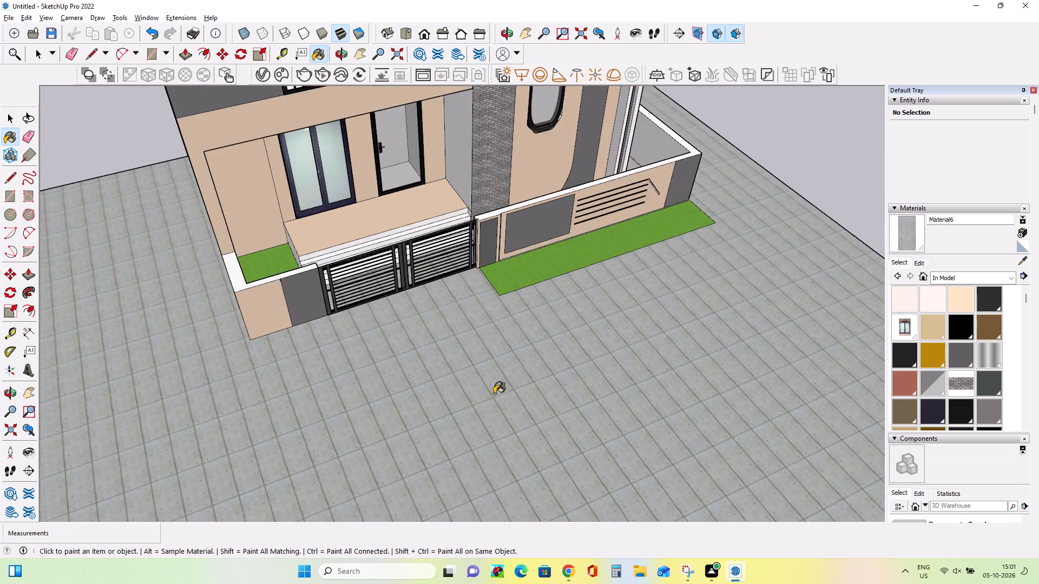
{"action": "scroll", "coordinate": [494, 394], "scroll_direction": "down", "scroll_amount": 9}
{"action": "scroll", "coordinate": [532, 508], "scroll_direction": "up", "scroll_amount": 1}
{"action": "middle_click_drag", "start_coordinate": [519, 508], "coordinate": [475, 496]}
{"action": "scroll", "coordinate": [442, 459], "scroll_direction": "up", "scroll_amount": 1}
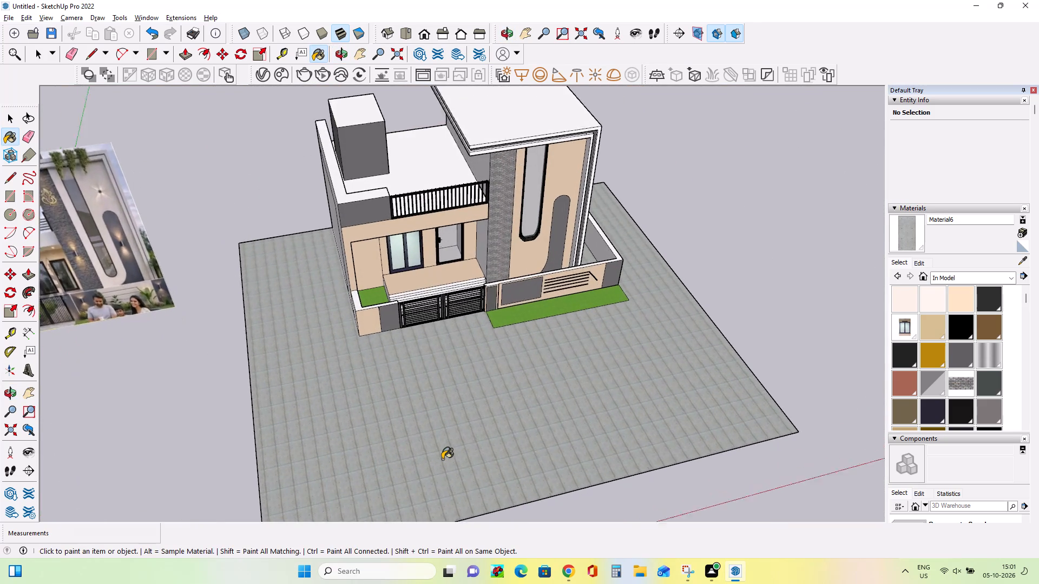
{"action": "scroll", "coordinate": [442, 459], "scroll_direction": "up", "scroll_amount": 2}
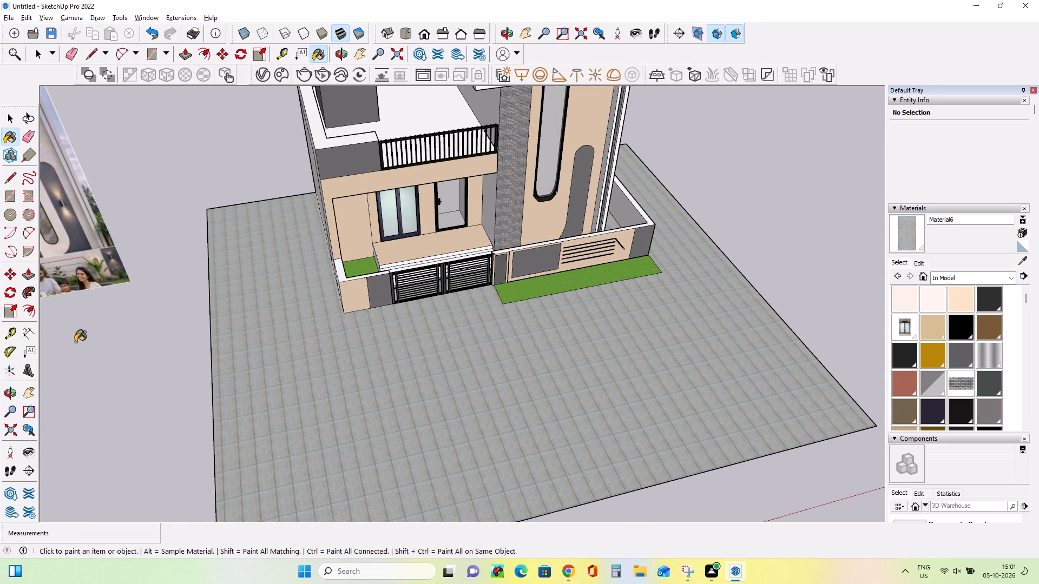
Check the reference in Snipping Tool and Chrome, then in SketchUp draw two driveway lines, each about 119' long, from beside the gate to the ground's front edge.
{"action": "left_click", "coordinate": [8, 173]}
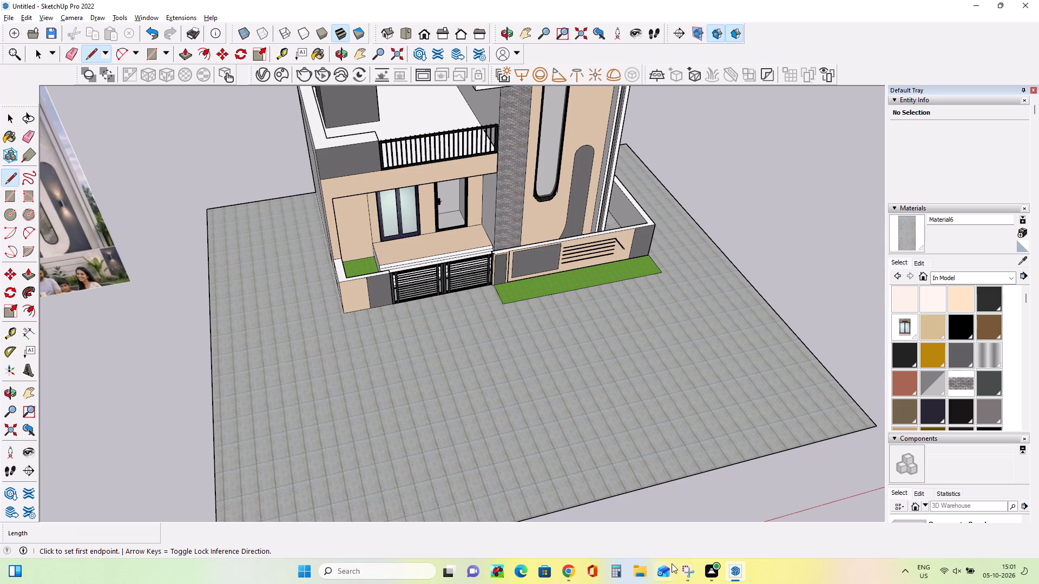
{"action": "left_click", "coordinate": [687, 570]}
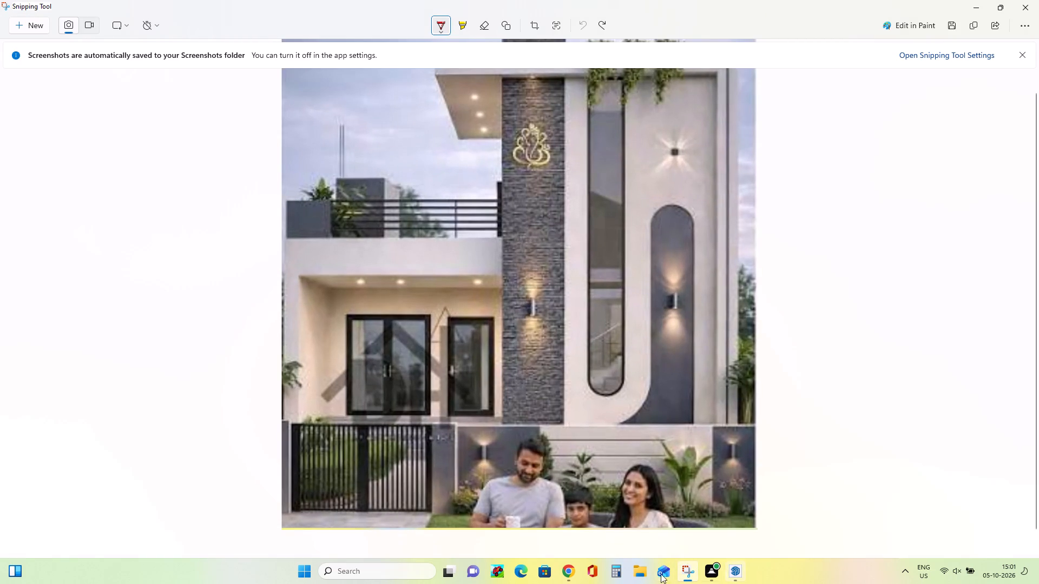
{"action": "left_click", "coordinate": [573, 570]}
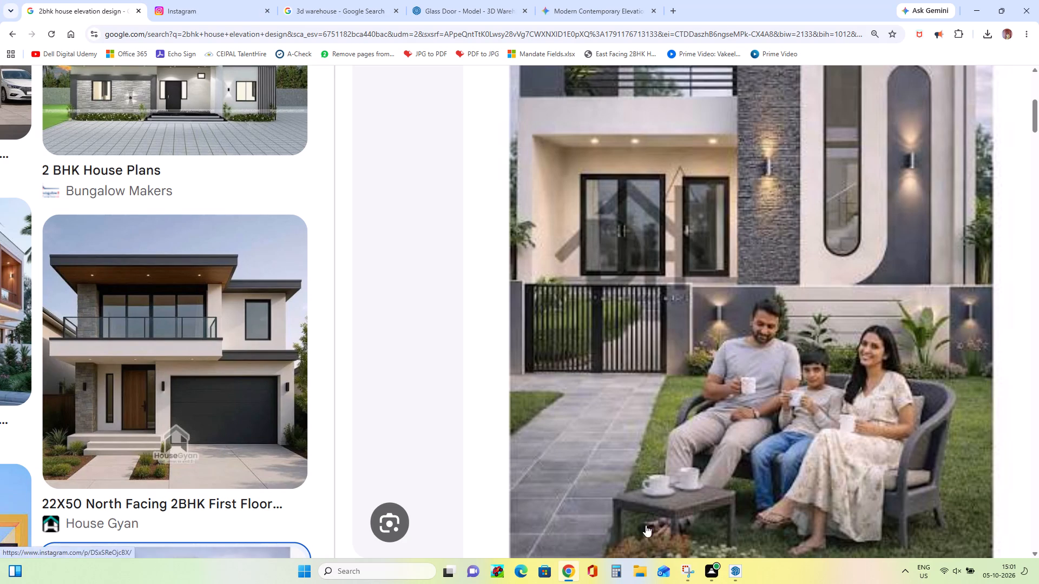
{"action": "left_click", "coordinate": [731, 575]}
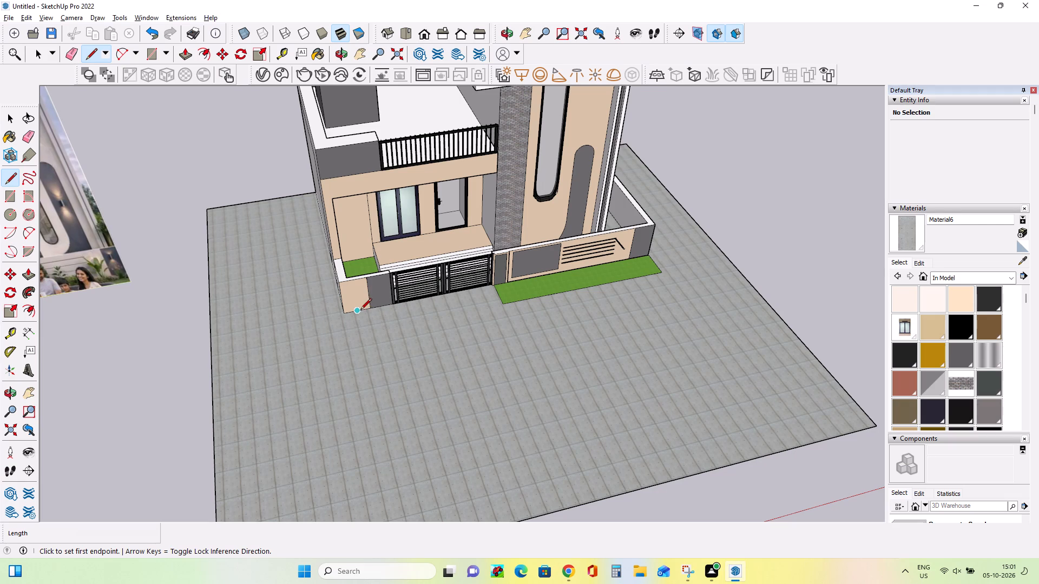
{"action": "left_click_drag", "start_coordinate": [362, 310], "coordinate": [361, 324]}
{"action": "scroll", "coordinate": [443, 476], "scroll_direction": "down", "scroll_amount": 4}
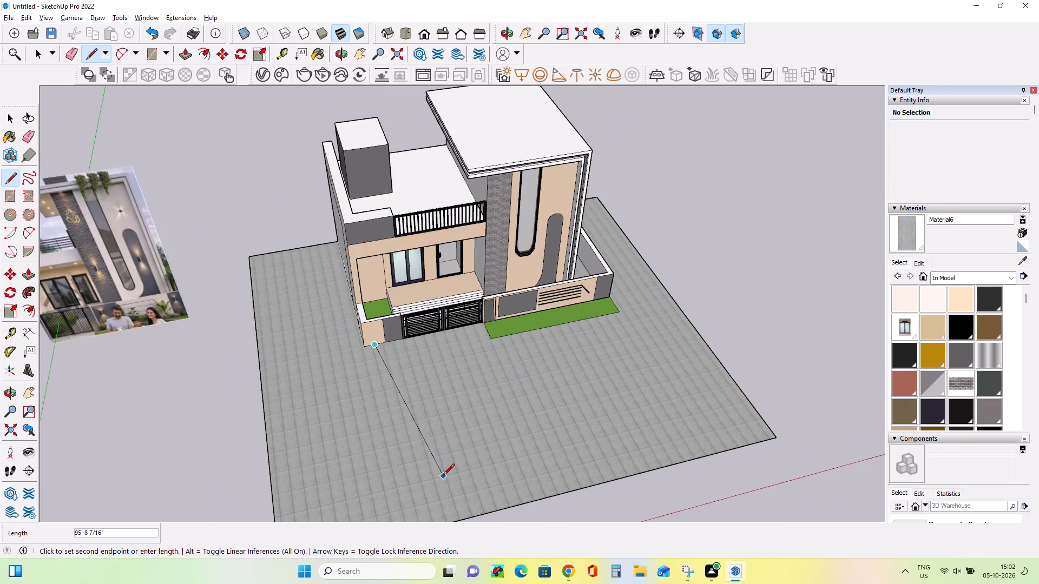
{"action": "scroll", "coordinate": [443, 476], "scroll_direction": "down", "scroll_amount": 5}
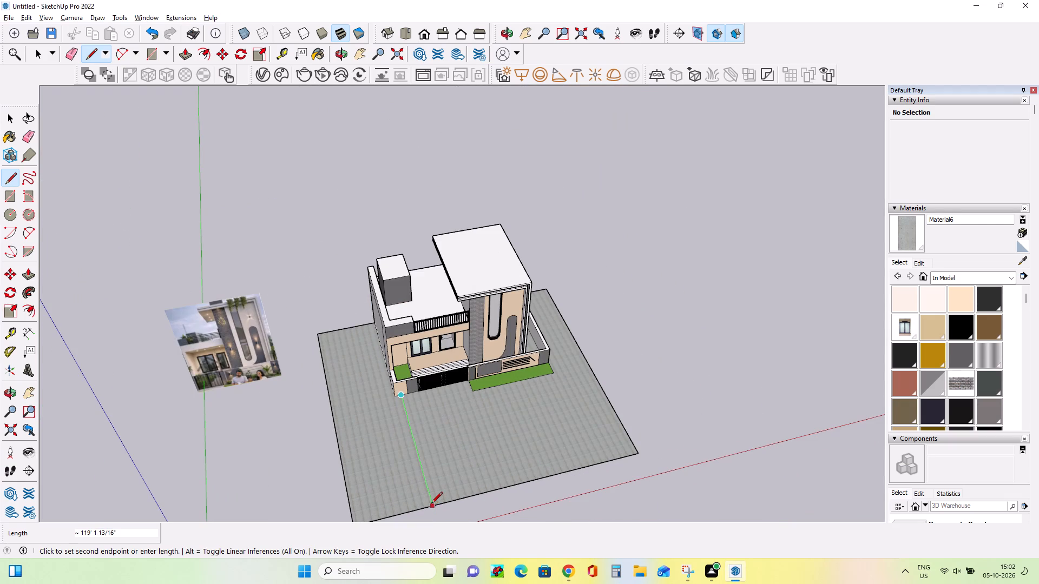
{"action": "scroll", "coordinate": [431, 504], "scroll_direction": "up", "scroll_amount": 9}
{"action": "left_click", "coordinate": [435, 510]}
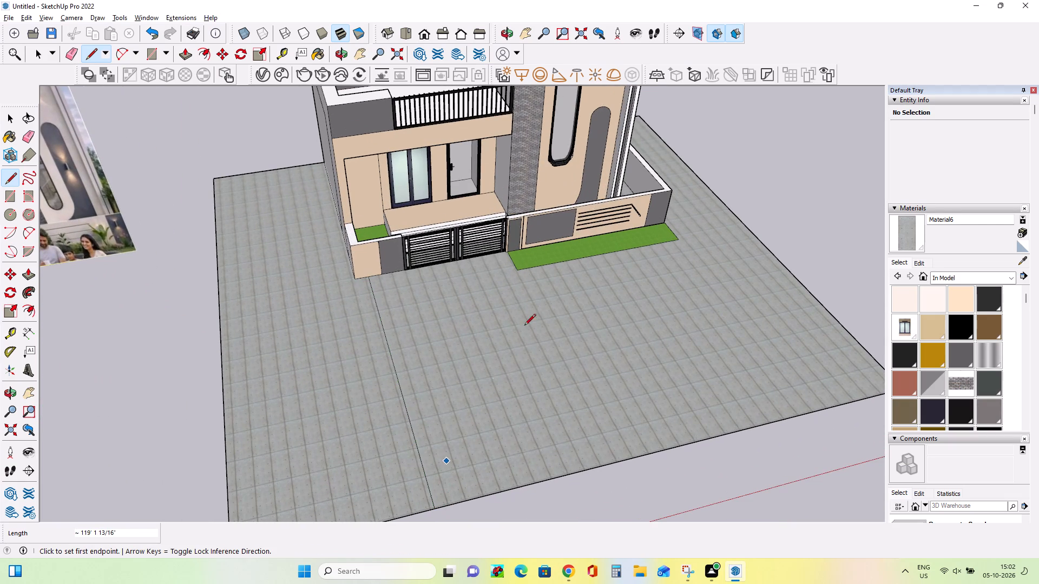
{"action": "left_click_drag", "start_coordinate": [505, 251], "coordinate": [507, 260]}
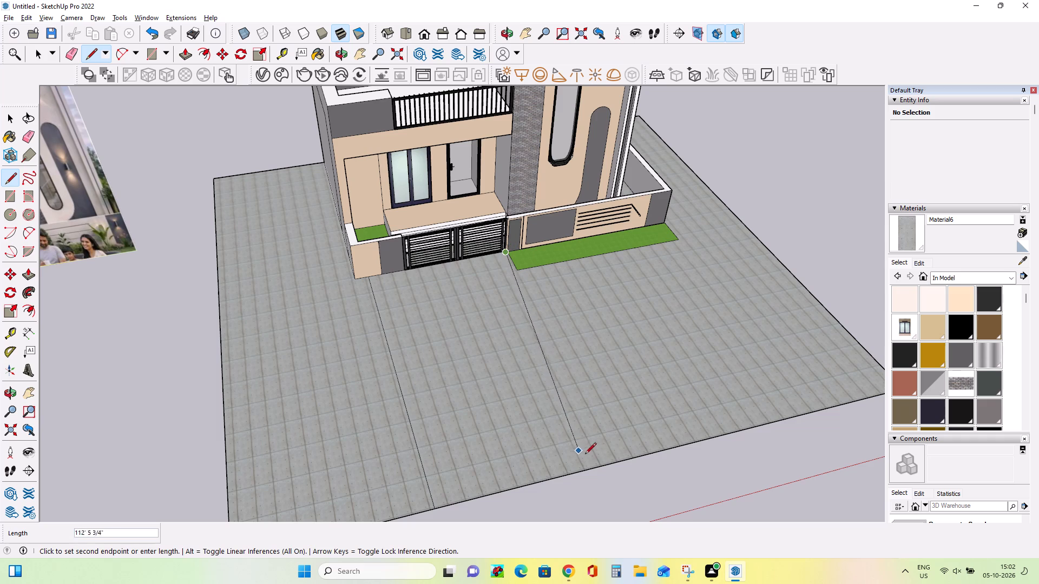
{"action": "left_click", "coordinate": [623, 466]}
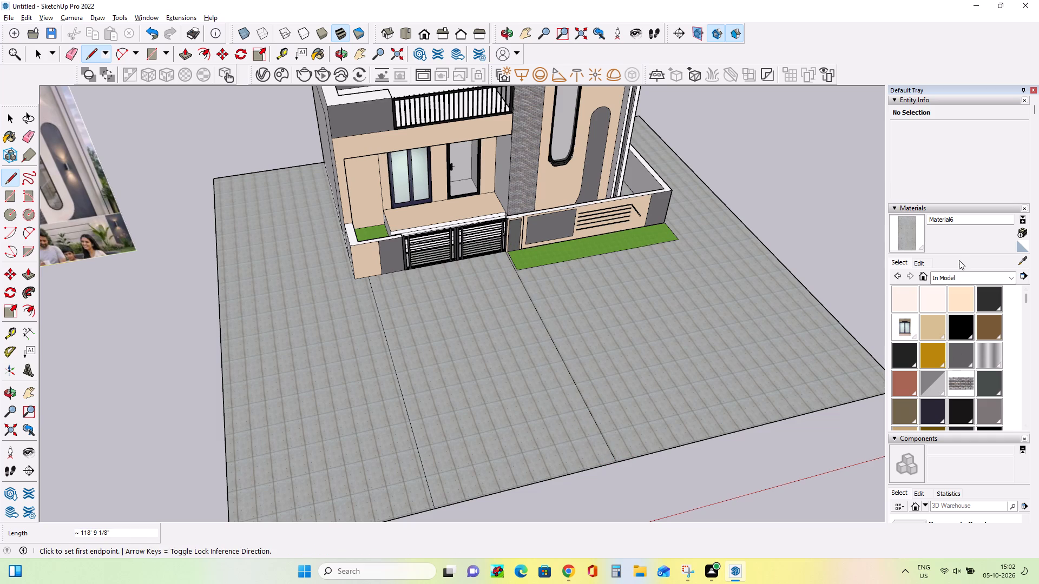
Paint the ground on both sides of the driveway with Grass Dark Green from Landscaping, Fencing and Vegetation.
{"action": "left_click", "coordinate": [972, 277]}
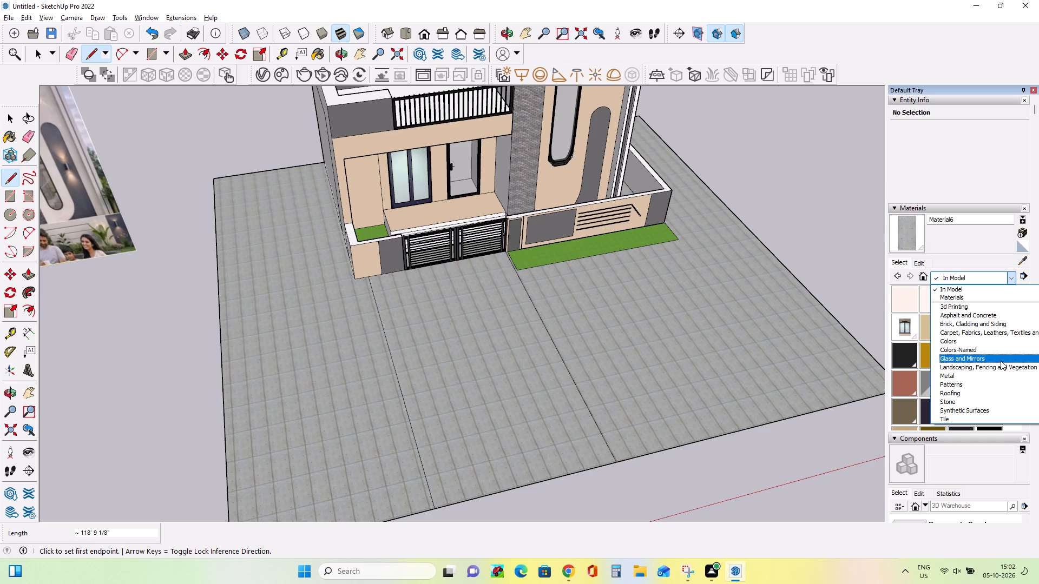
{"action": "left_click", "coordinate": [1002, 366]}
{"action": "left_click", "coordinate": [990, 351]}
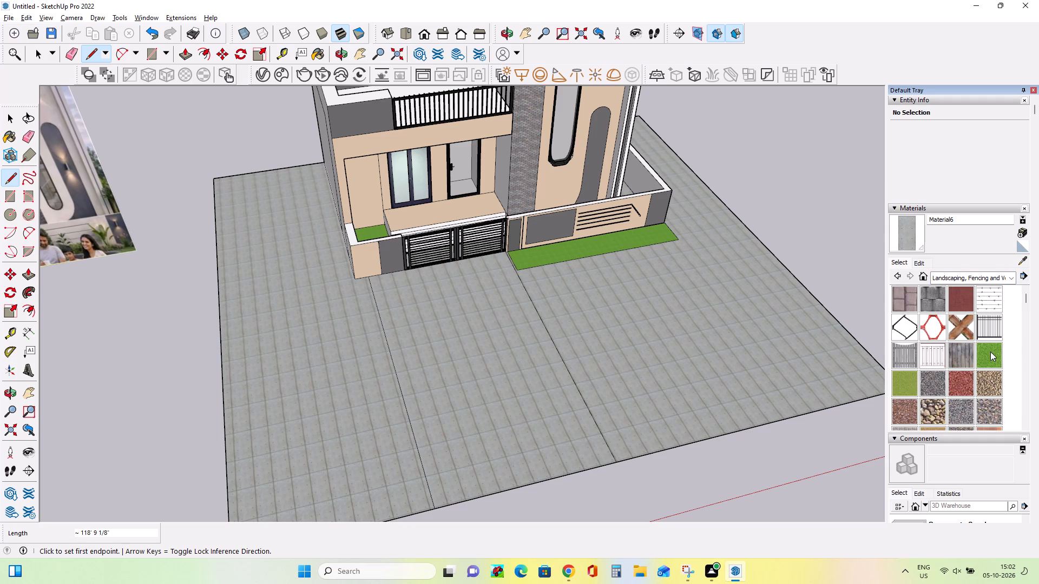
{"action": "left_click", "coordinate": [728, 362]}
{"action": "left_click", "coordinate": [346, 423]}
Erase the long front edge of the old grass strip along the boundary wall and its short end edge farthest from the gate.
{"action": "middle_click_drag", "start_coordinate": [581, 426], "coordinate": [547, 412]}
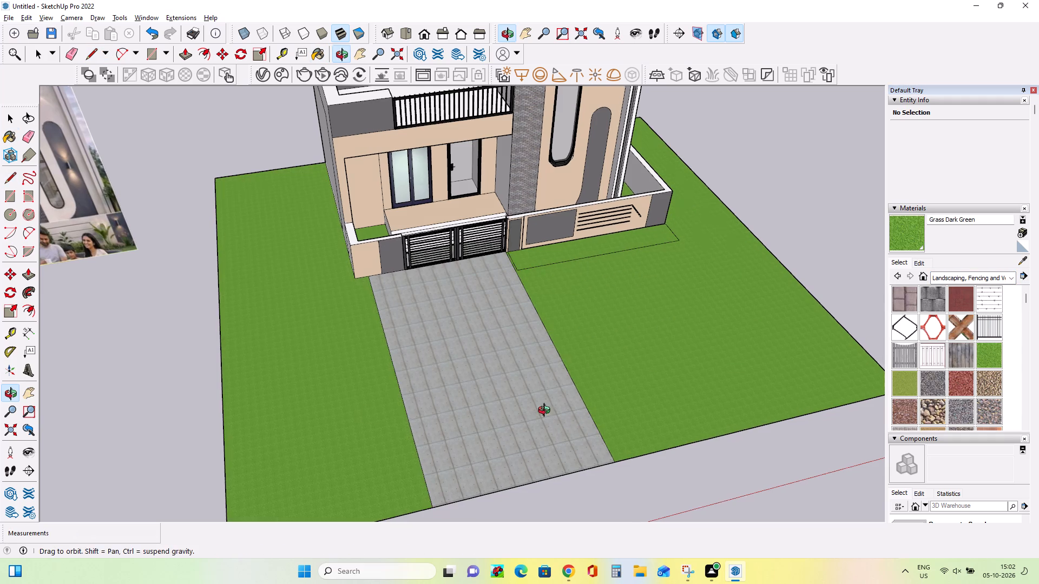
{"action": "middle_click_drag", "start_coordinate": [547, 412], "coordinate": [484, 384]}
{"action": "scroll", "coordinate": [624, 290], "scroll_direction": "up", "scroll_amount": 4}
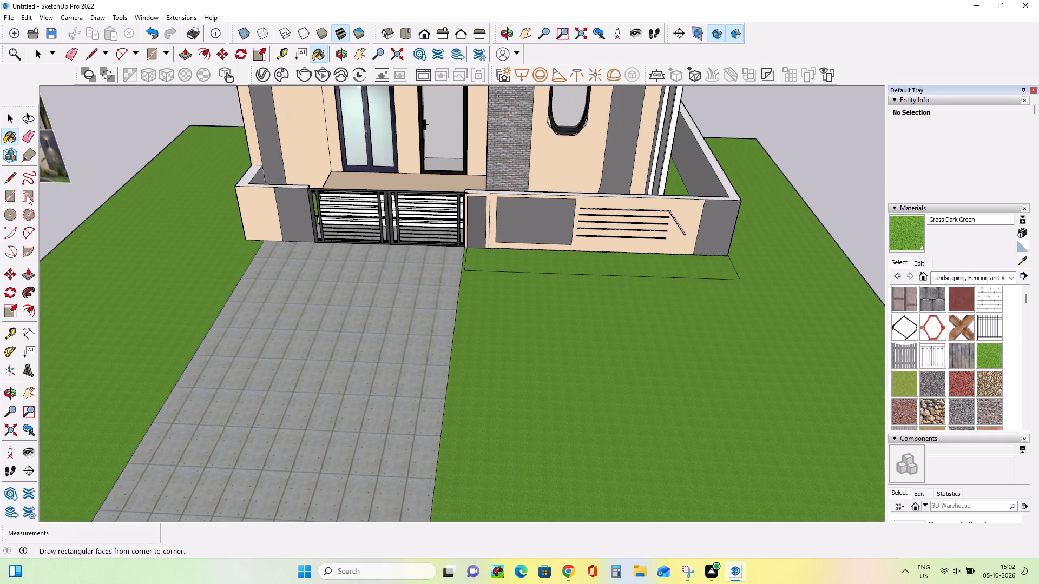
{"action": "left_click", "coordinate": [8, 175]}
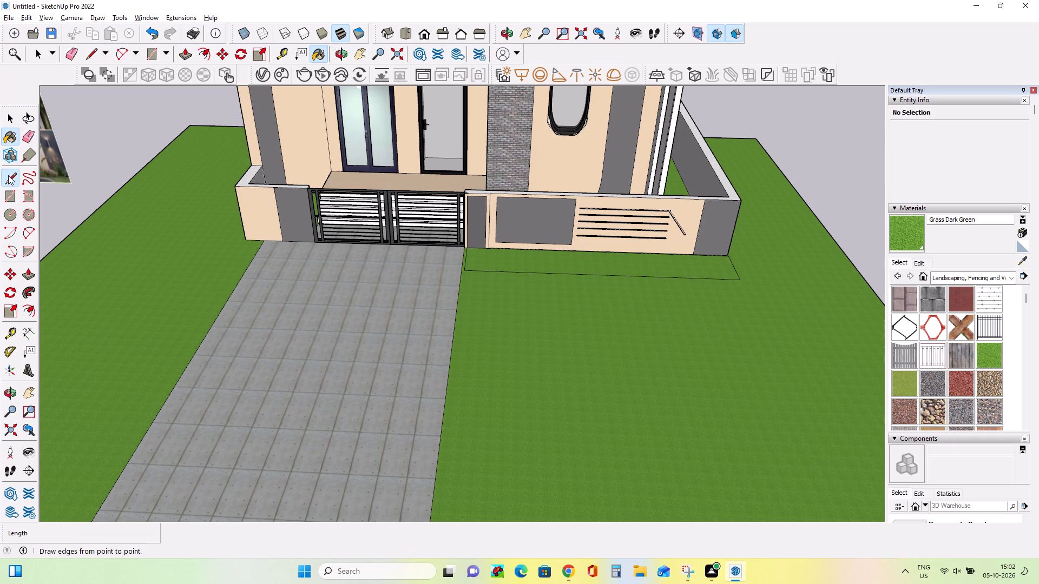
{"action": "left_click", "coordinate": [25, 142]}
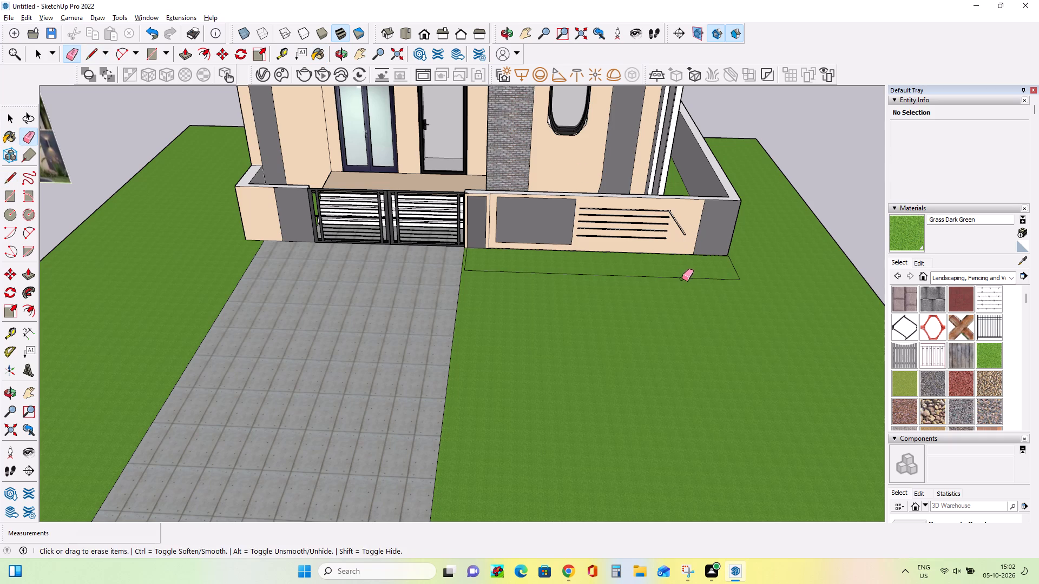
{"action": "left_click", "coordinate": [682, 278]}
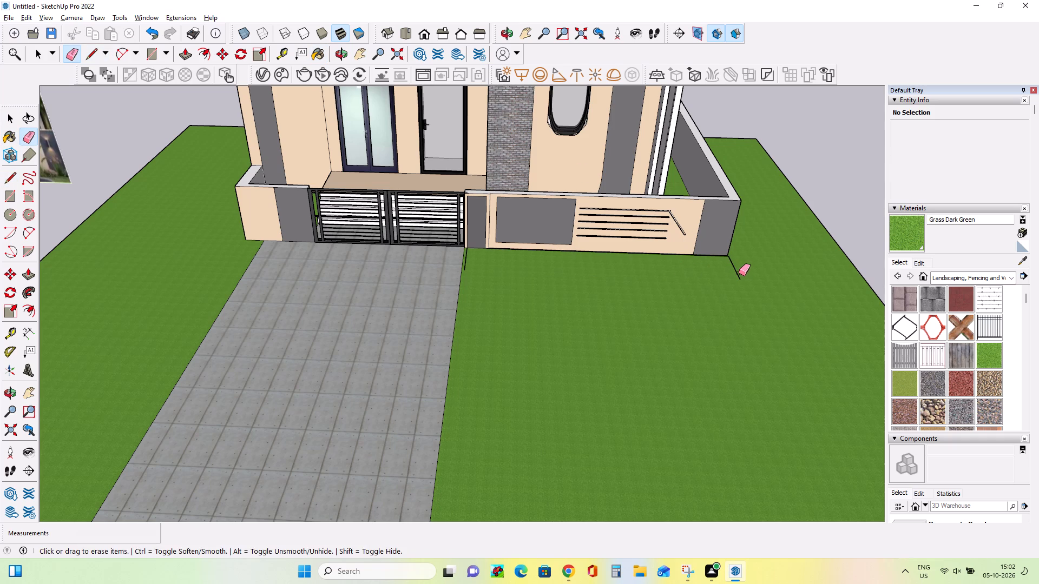
{"action": "left_click", "coordinate": [738, 273]}
{"action": "scroll", "coordinate": [706, 318], "scroll_direction": "down", "scroll_amount": 7}
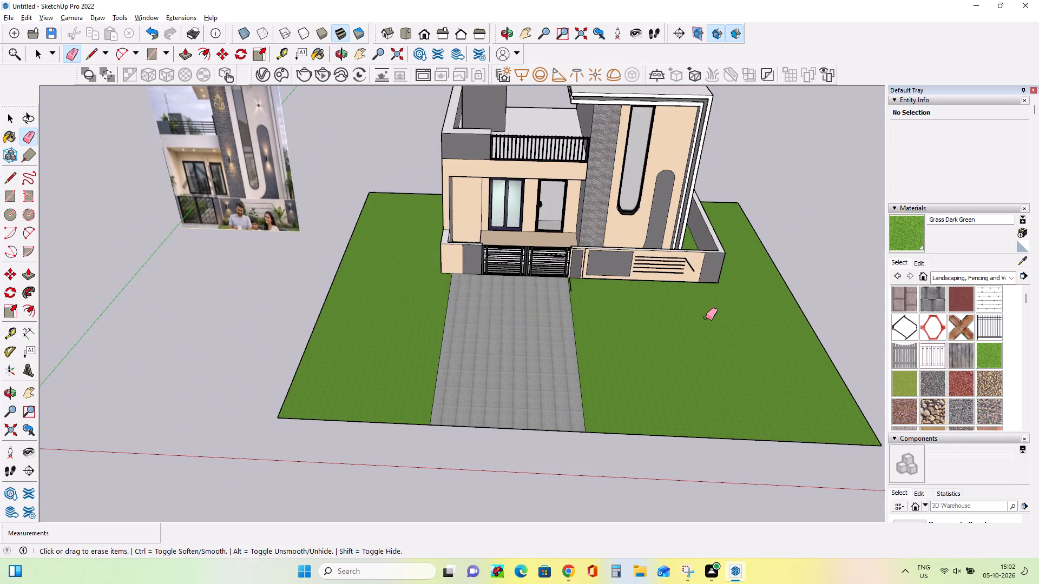
{"action": "middle_click_drag", "start_coordinate": [695, 346], "coordinate": [712, 296]}
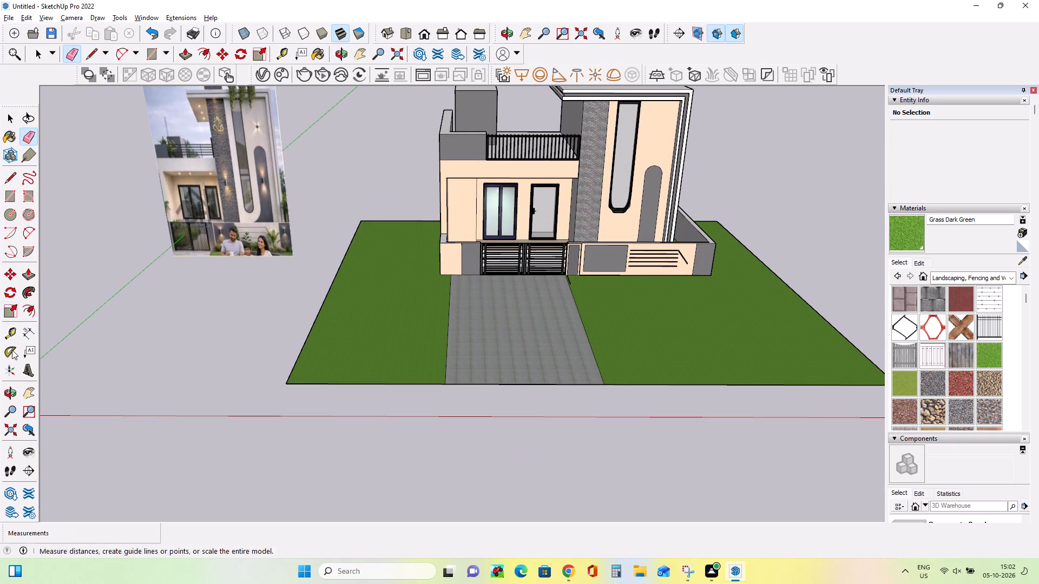
Erase the short leftover edge on the lawn beside the gate pillar, where the driveway meets the boundary wall.
{"action": "left_click", "coordinate": [27, 394]}
{"action": "left_click_drag", "start_coordinate": [453, 249], "coordinate": [345, 359]}
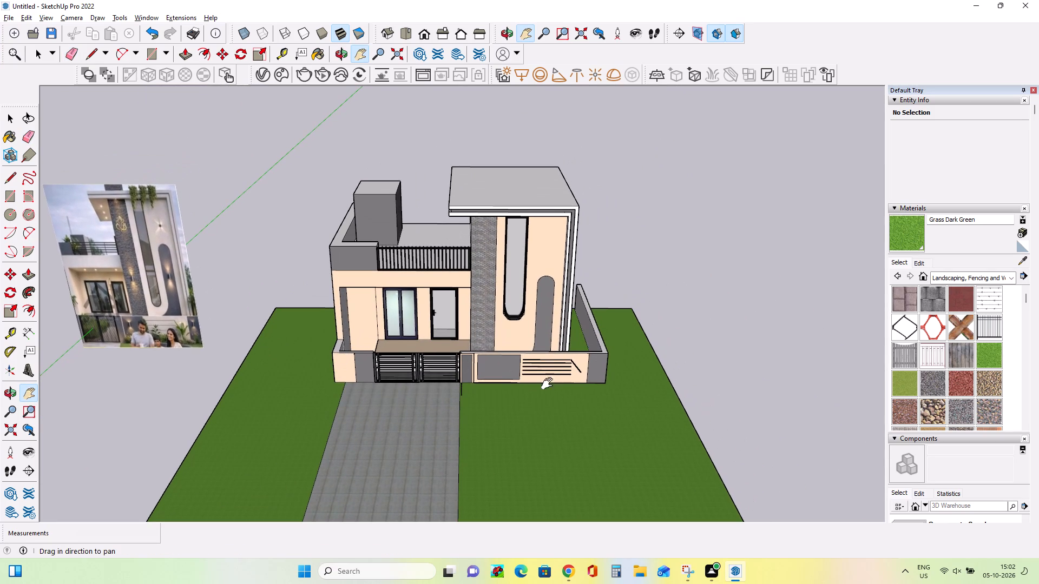
{"action": "left_click_drag", "start_coordinate": [489, 366], "coordinate": [493, 327]}
{"action": "middle_click_drag", "start_coordinate": [522, 362], "coordinate": [553, 359]}
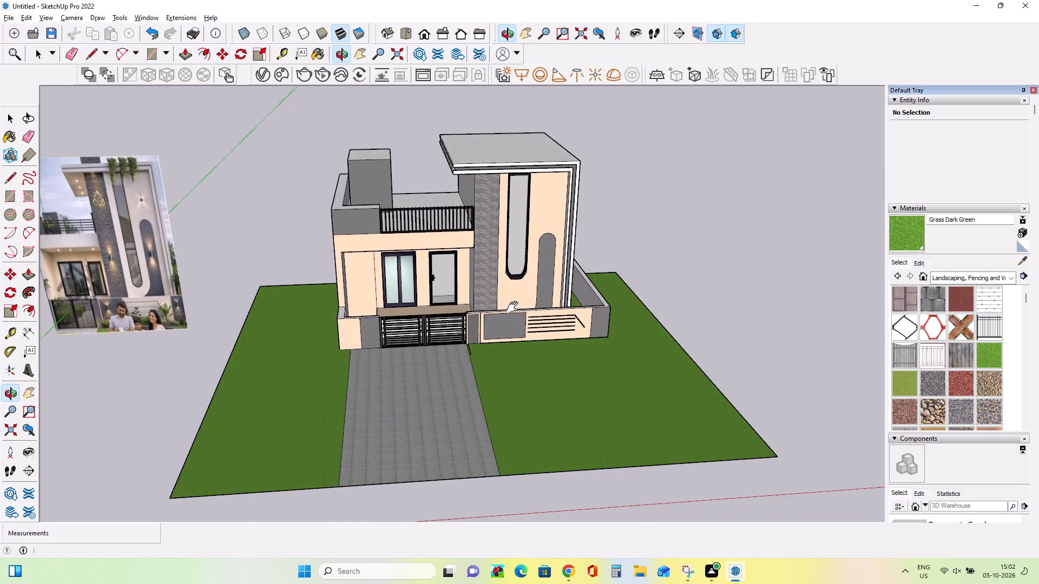
{"action": "left_click_drag", "start_coordinate": [501, 310], "coordinate": [507, 326]}
{"action": "middle_click_drag", "start_coordinate": [521, 412], "coordinate": [521, 388]}
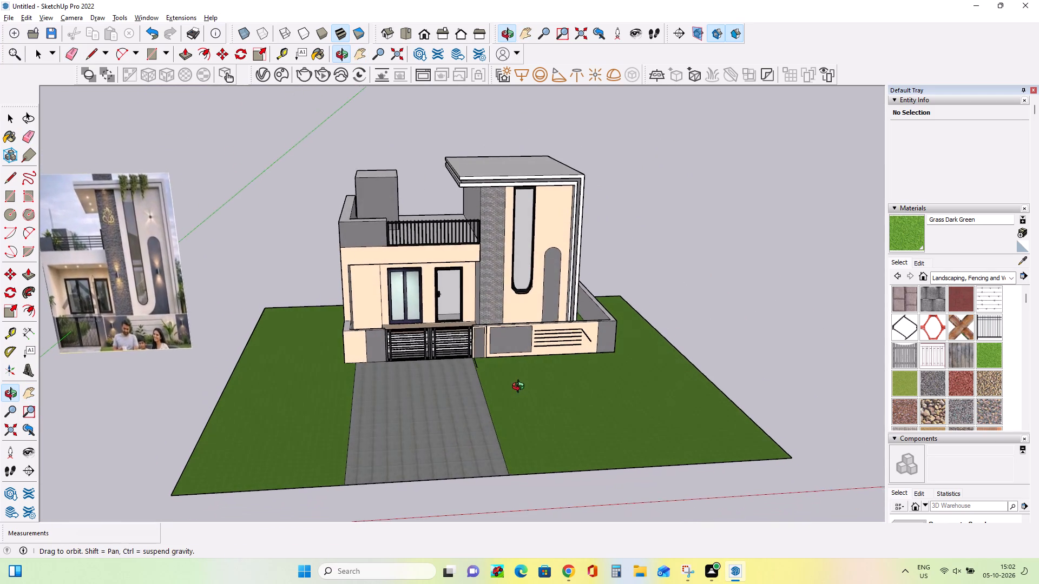
{"action": "middle_click_drag", "start_coordinate": [521, 388], "coordinate": [528, 420]}
{"action": "scroll", "coordinate": [510, 388], "scroll_direction": "up", "scroll_amount": 3}
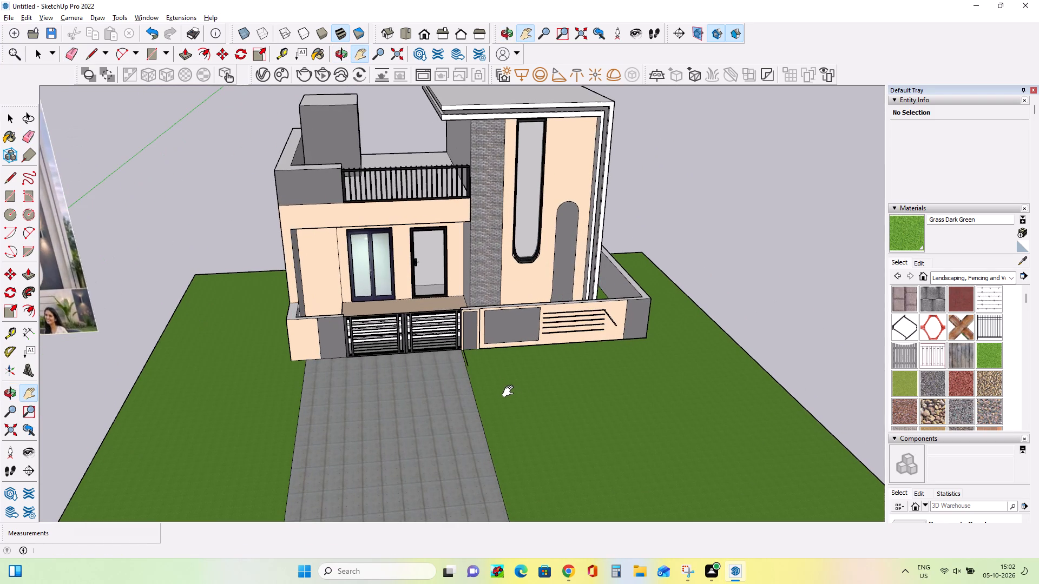
{"action": "middle_click", "coordinate": [518, 412]}
{"action": "scroll", "coordinate": [442, 354], "scroll_direction": "up", "scroll_amount": 7}
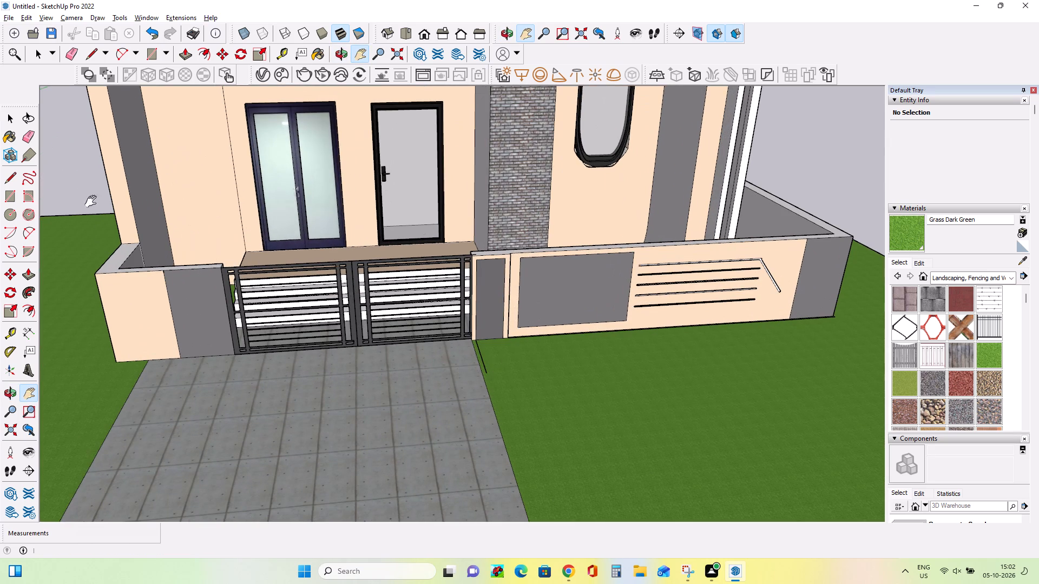
{"action": "left_click", "coordinate": [25, 136]}
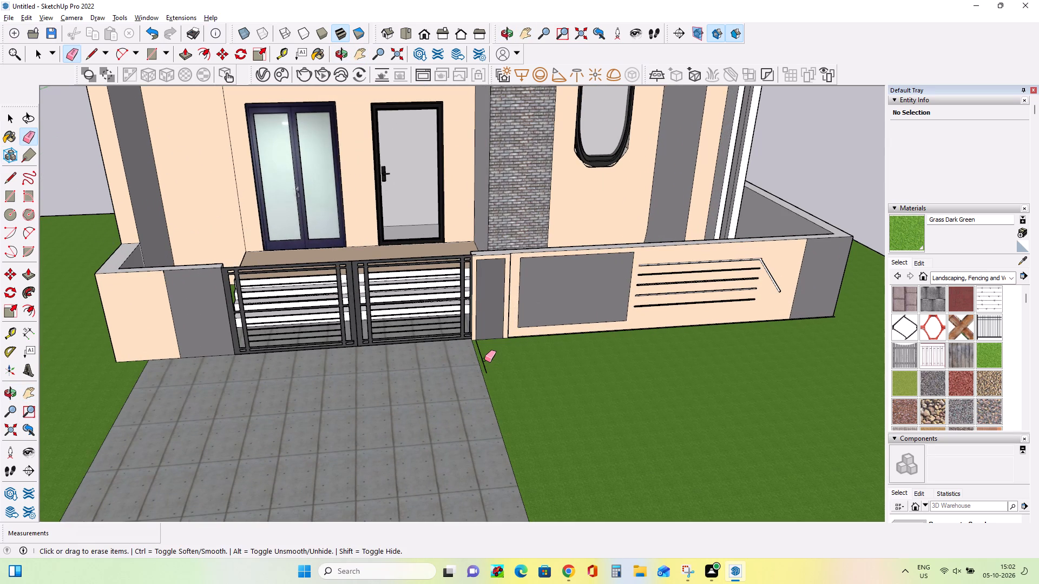
{"action": "left_click", "coordinate": [483, 359]}
Paint the top faces of the boundary wall on both sides of the house with the in-model material 0012_Bisque.
{"action": "scroll", "coordinate": [492, 386], "scroll_direction": "down", "scroll_amount": 10}
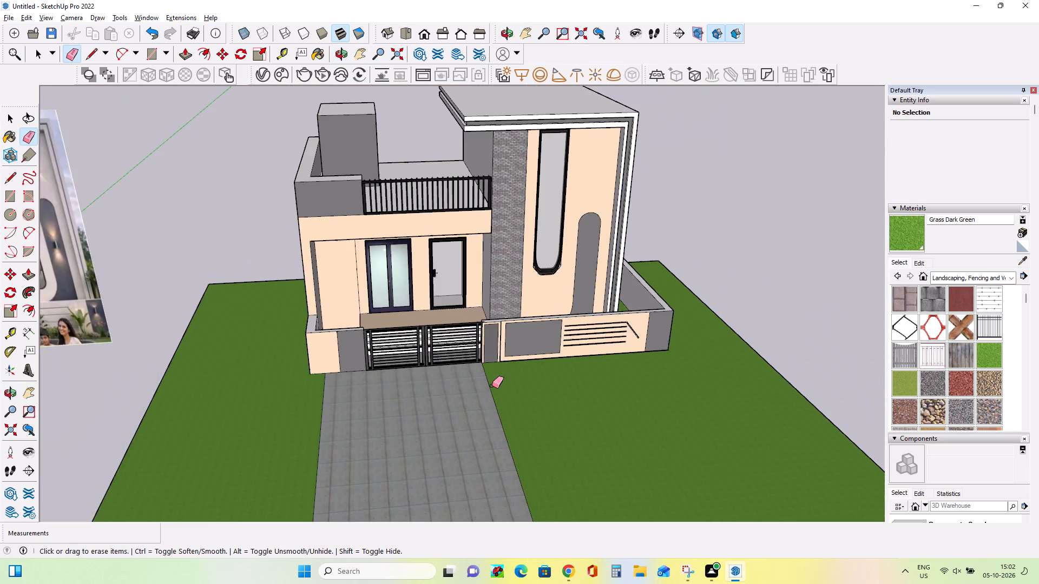
{"action": "scroll", "coordinate": [492, 386], "scroll_direction": "down", "scroll_amount": 7}
{"action": "scroll", "coordinate": [514, 449], "scroll_direction": "up", "scroll_amount": 8}
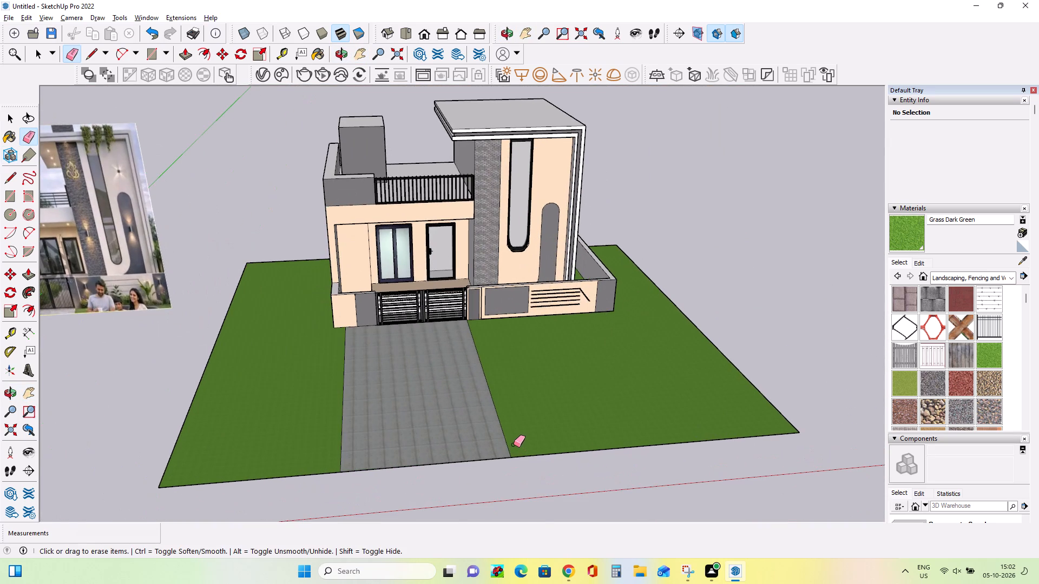
{"action": "scroll", "coordinate": [514, 444], "scroll_direction": "up", "scroll_amount": 2}
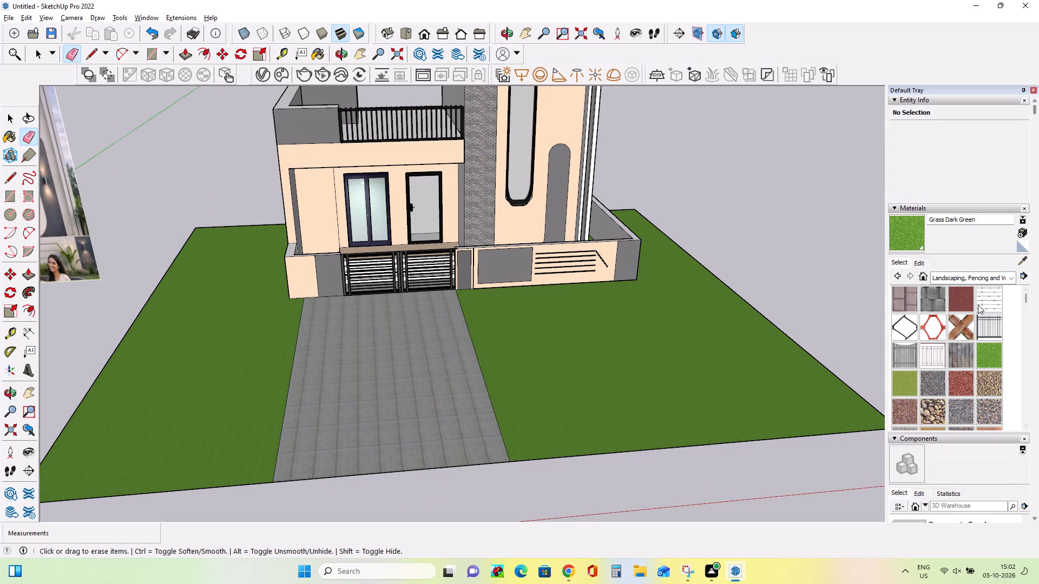
{"action": "left_click", "coordinate": [992, 271]}
{"action": "scroll", "coordinate": [981, 343], "scroll_direction": "up", "scroll_amount": 3}
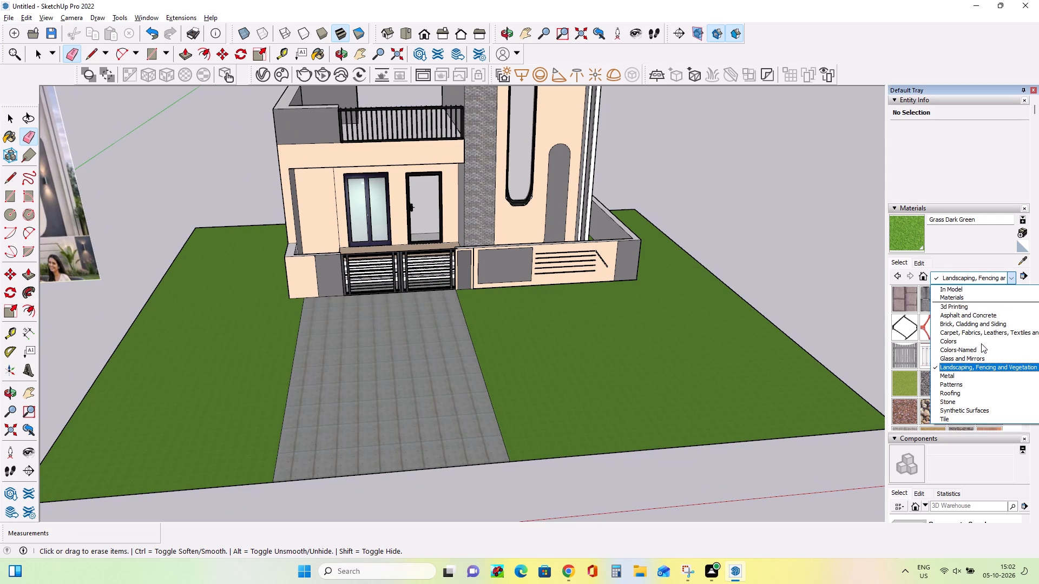
{"action": "scroll", "coordinate": [981, 343], "scroll_direction": "up", "scroll_amount": 9}
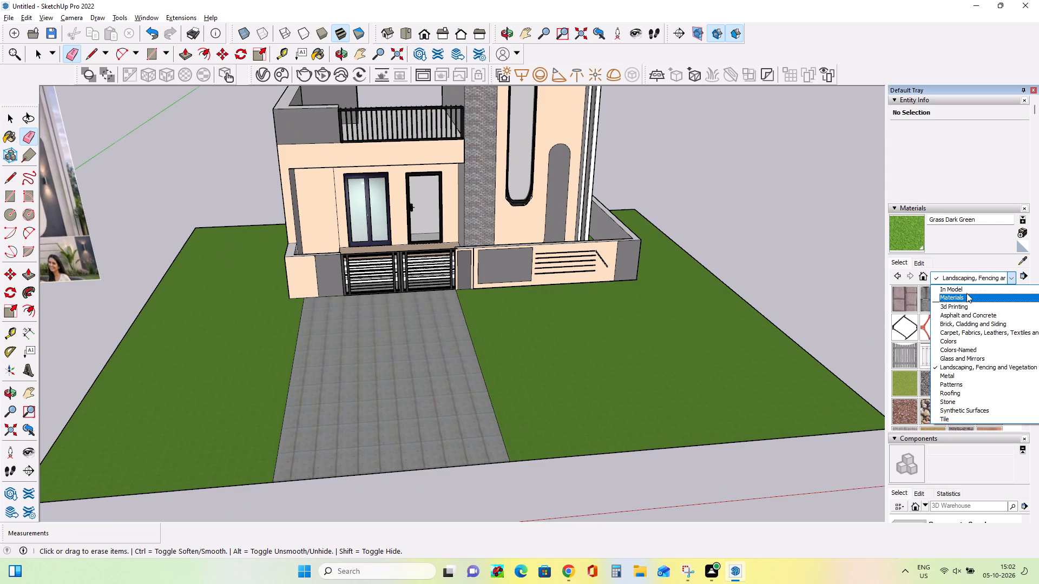
{"action": "left_click", "coordinate": [967, 291]}
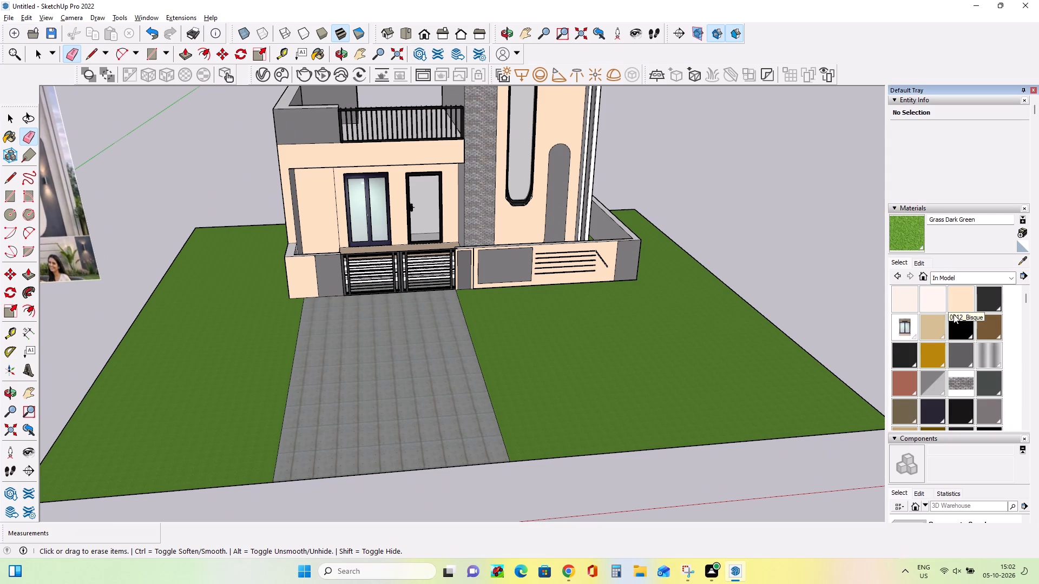
{"action": "left_click", "coordinate": [965, 300]}
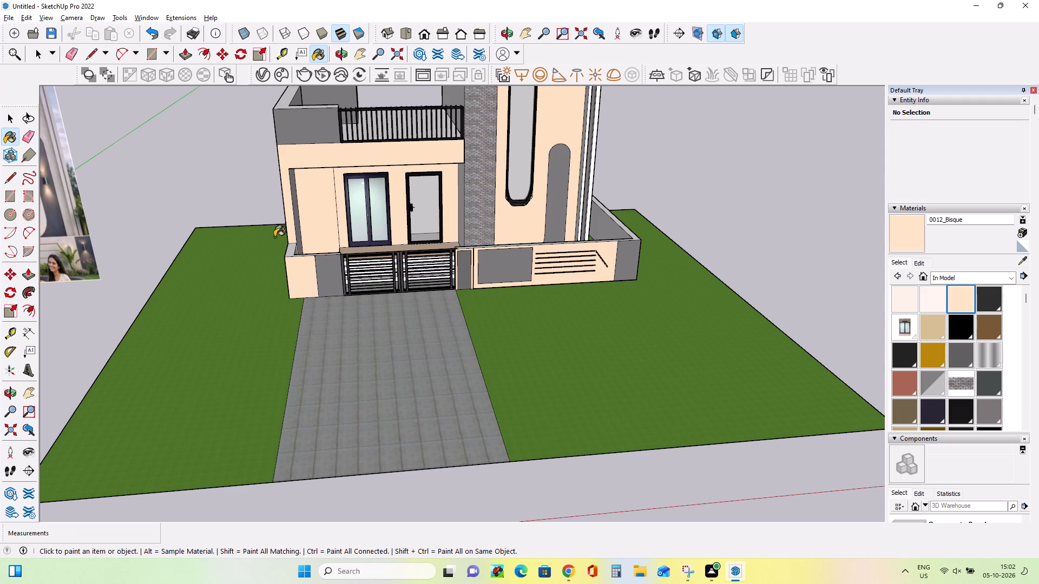
{"action": "left_click", "coordinate": [288, 253]}
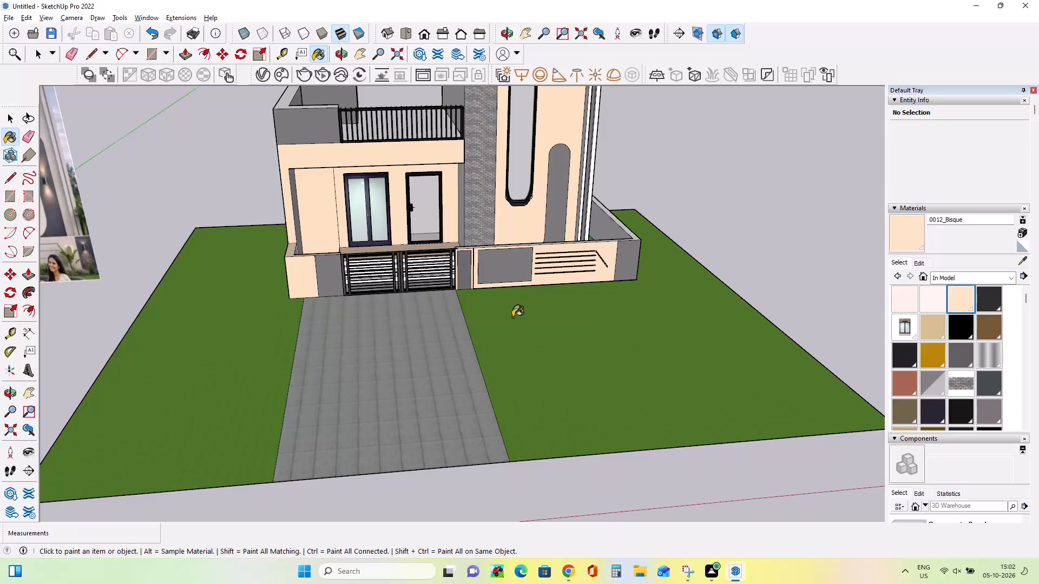
{"action": "left_click", "coordinate": [628, 233]}
{"action": "left_click", "coordinate": [635, 238]}
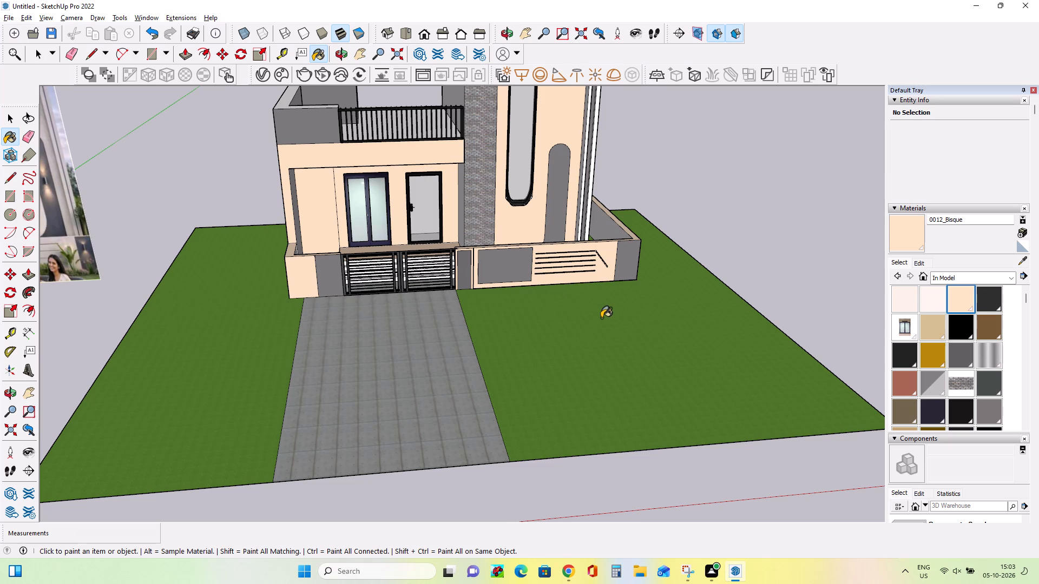
Examine the whole house front, driveway and lawns alongside the reference image.
{"action": "scroll", "coordinate": [594, 315], "scroll_direction": "down", "scroll_amount": 3}
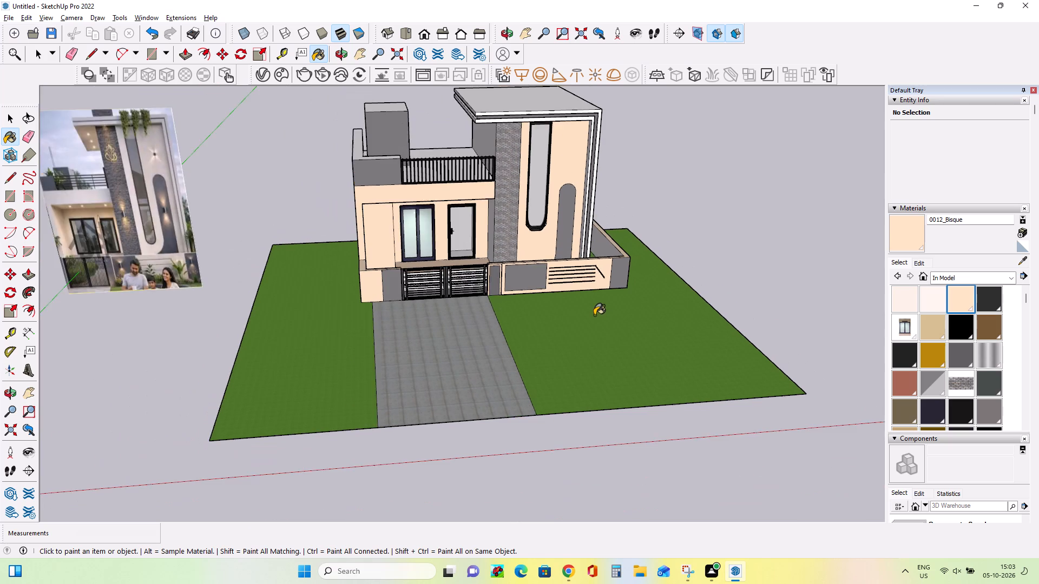
{"action": "scroll", "coordinate": [594, 315], "scroll_direction": "down", "scroll_amount": 1}
{"action": "middle_click_drag", "start_coordinate": [594, 315], "coordinate": [600, 271]}
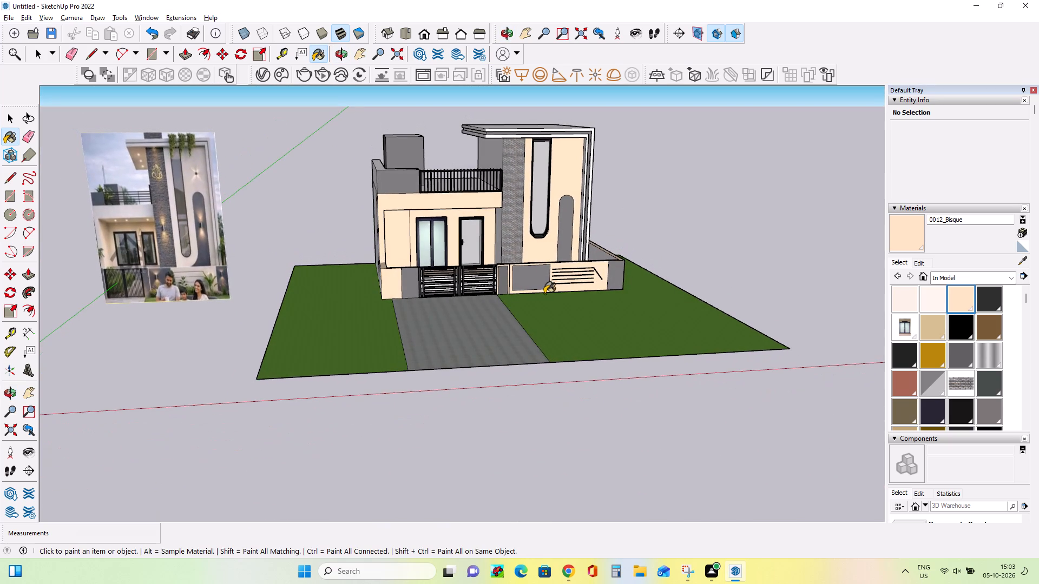
{"action": "scroll", "coordinate": [550, 306], "scroll_direction": "up", "scroll_amount": 2}
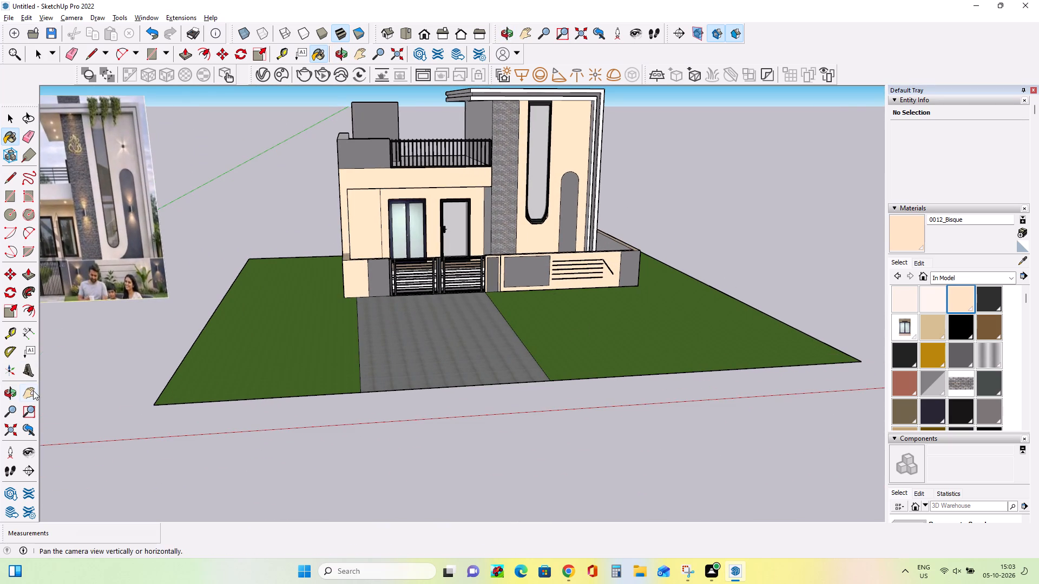
{"action": "left_click", "coordinate": [33, 390]}
{"action": "left_click_drag", "start_coordinate": [487, 318], "coordinate": [500, 417]}
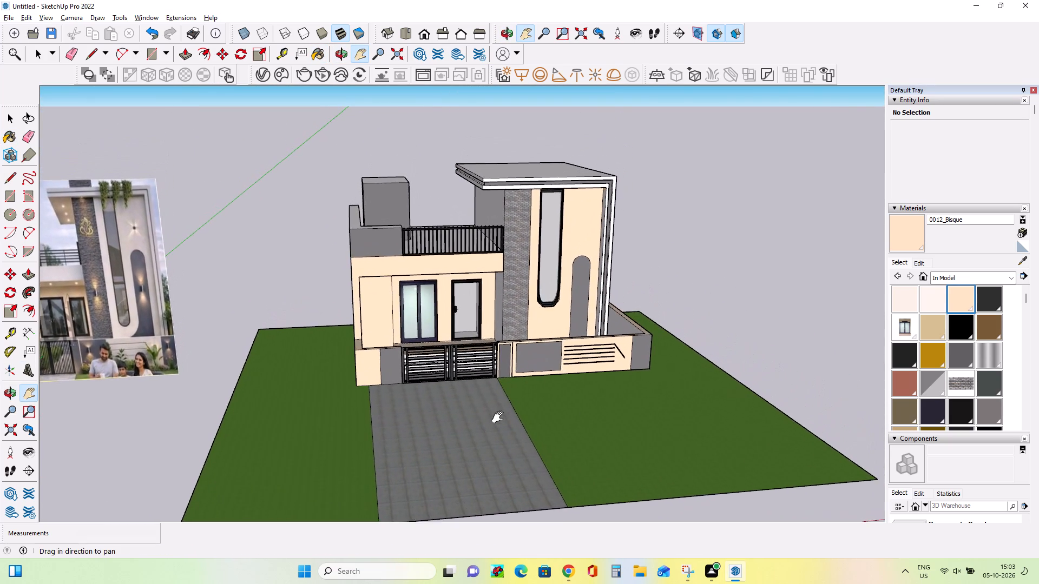
{"action": "left_click_drag", "start_coordinate": [500, 417], "coordinate": [483, 414]}
{"action": "middle_click_drag", "start_coordinate": [640, 415], "coordinate": [629, 416]}
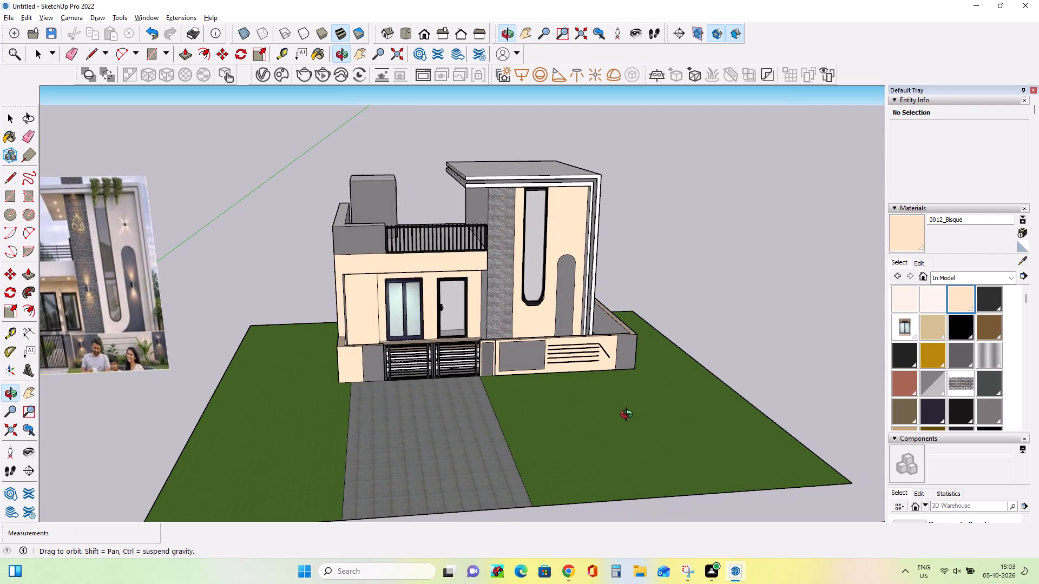
{"action": "middle_click_drag", "start_coordinate": [629, 416], "coordinate": [628, 416]}
{"action": "scroll", "coordinate": [626, 396], "scroll_direction": "down", "scroll_amount": 2}
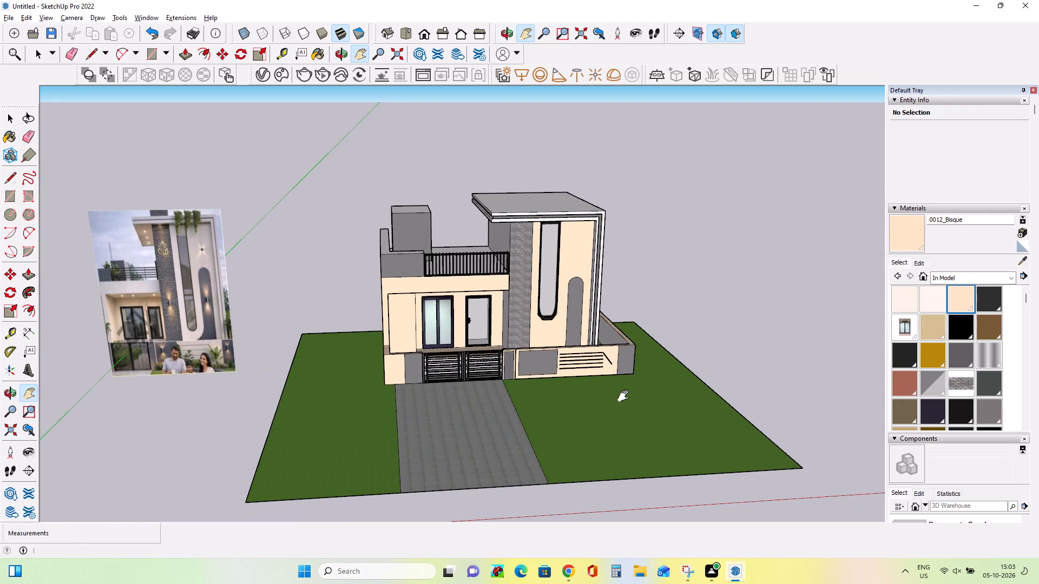
{"action": "scroll", "coordinate": [626, 396], "scroll_direction": "up", "scroll_amount": 1}
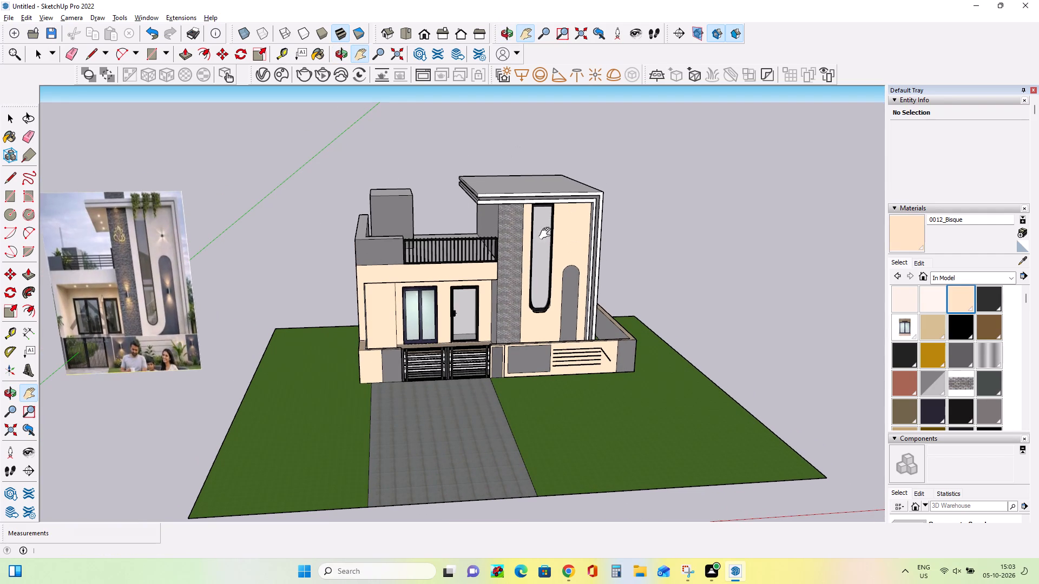
Switch to Chrome and search Google in a new tab for "tress images".
{"action": "left_click", "coordinate": [568, 579]}
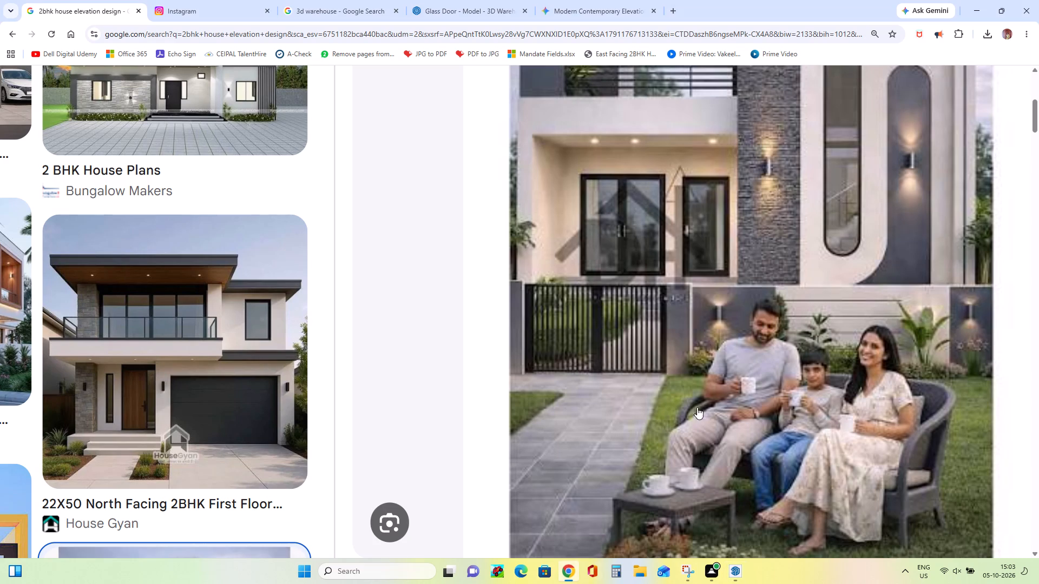
{"action": "left_click", "coordinate": [674, 12]}
{"action": "left_click", "coordinate": [425, 275]}
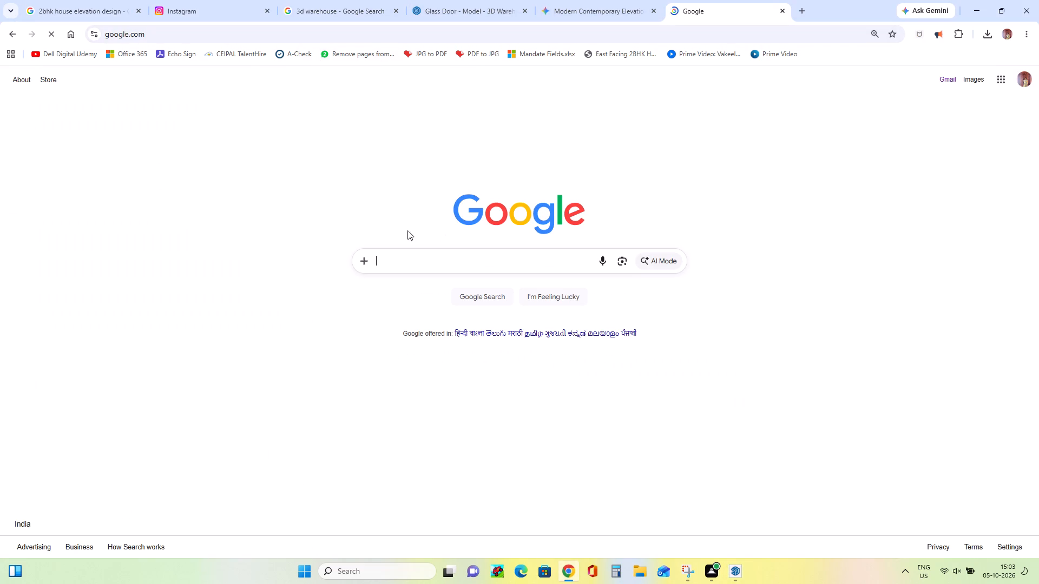
{"action": "left_click", "coordinate": [406, 256]}
{"action": "type", "text": "tress"}
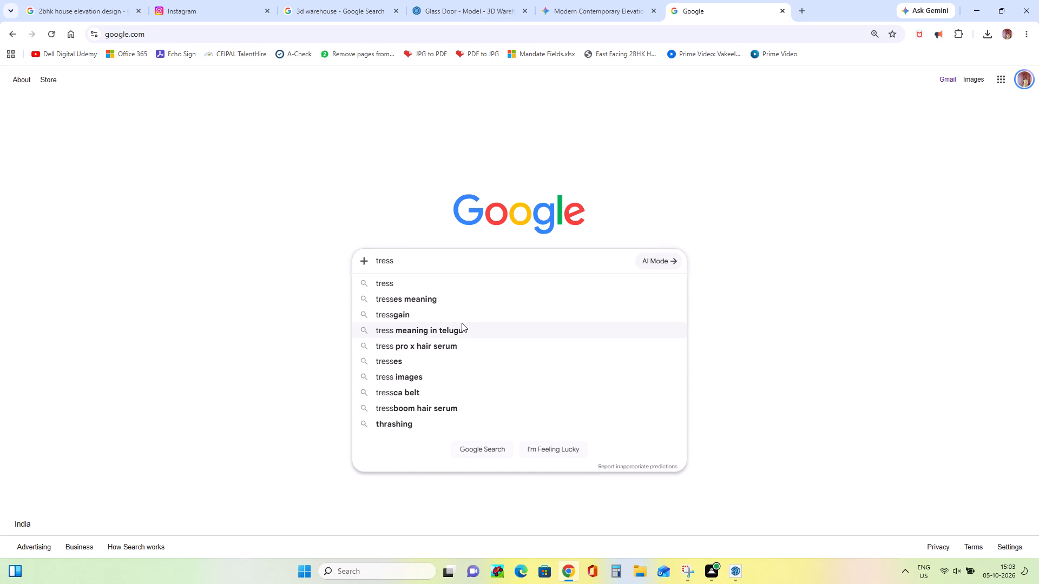
{"action": "key", "text": "space"}
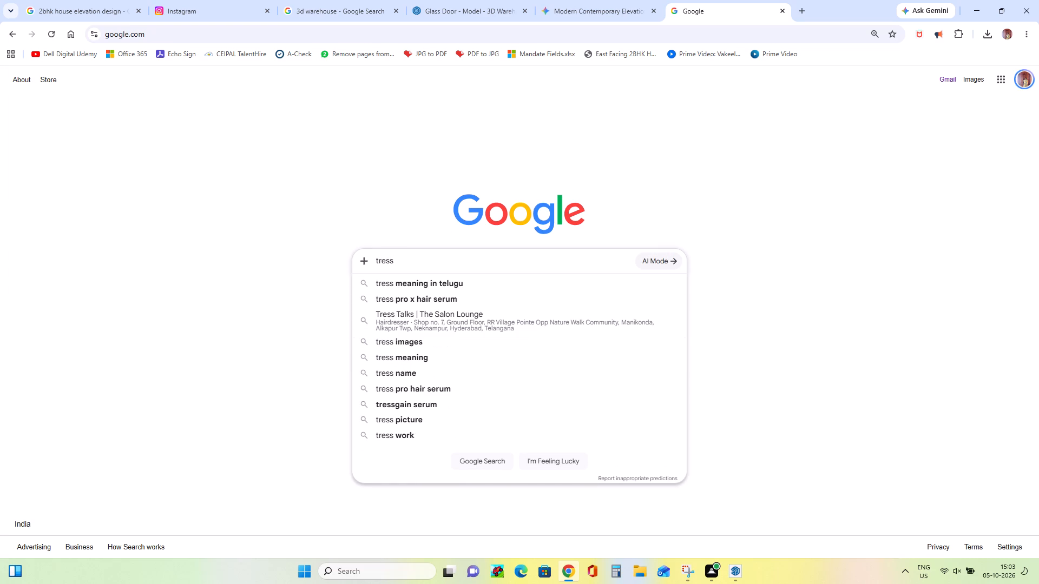
{"action": "type", "text": "im"}
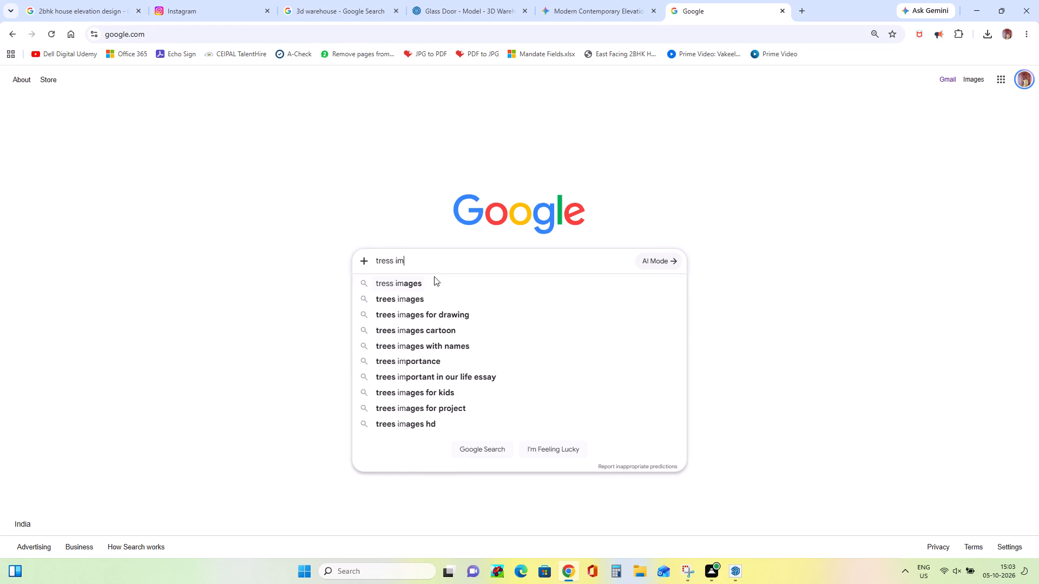
{"action": "left_click", "coordinate": [434, 280]}
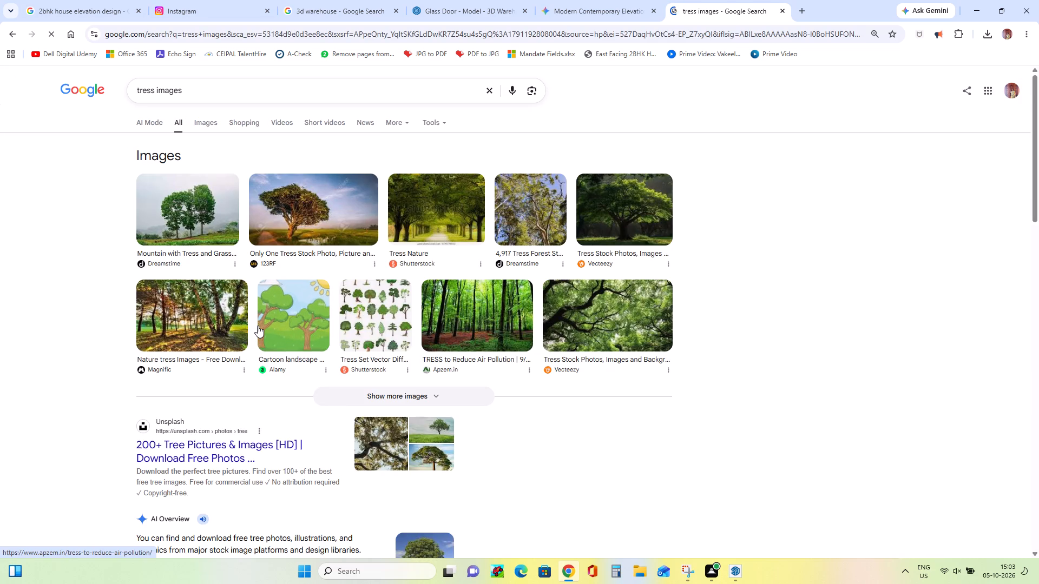
Preview tree photos from the image results, ending with the Mahogany Tress stock photo from Dreamstime.
{"action": "left_click", "coordinate": [194, 217]}
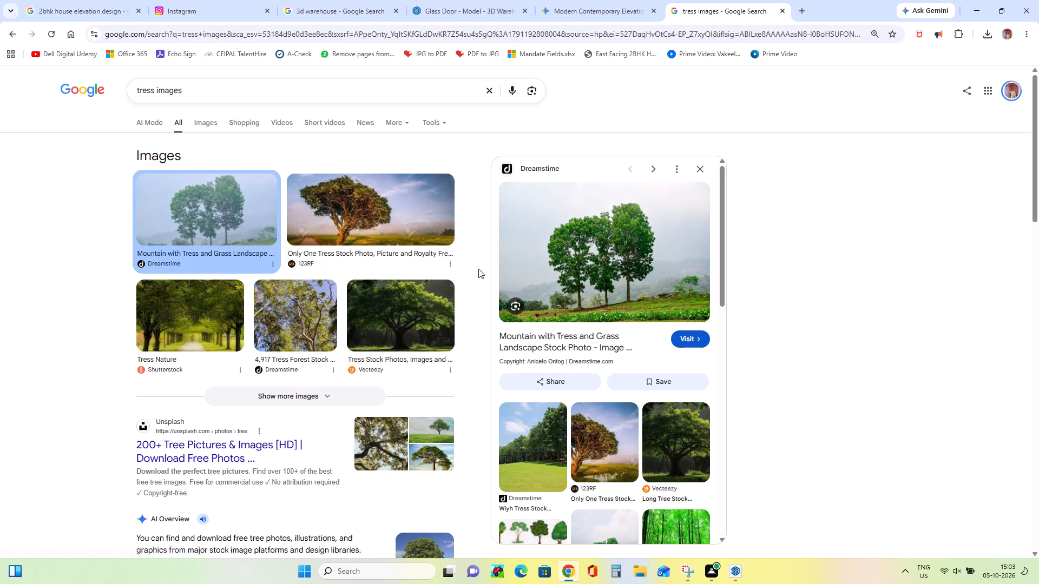
{"action": "left_click", "coordinate": [405, 221]}
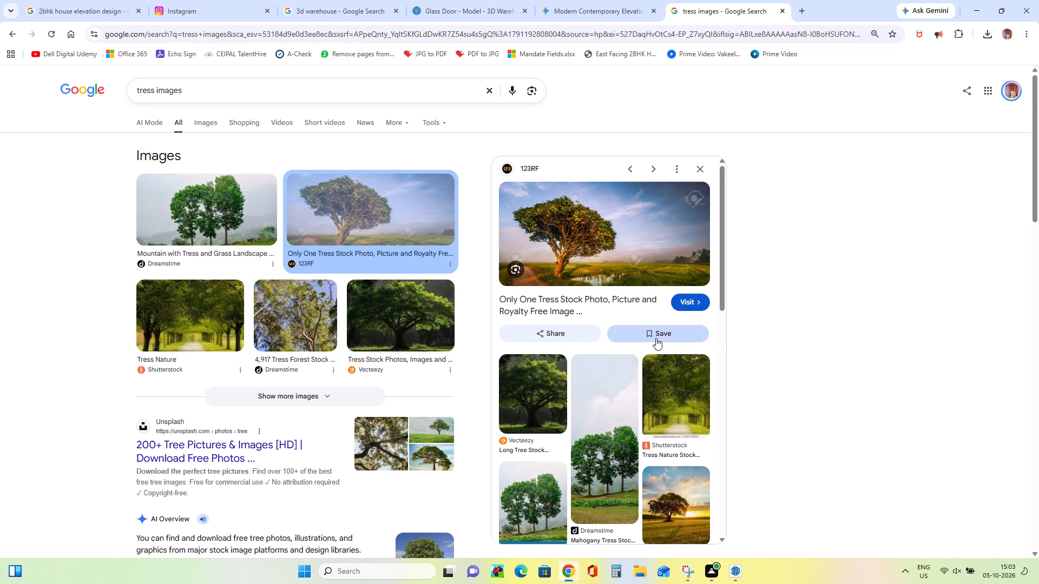
{"action": "left_click", "coordinate": [645, 252]}
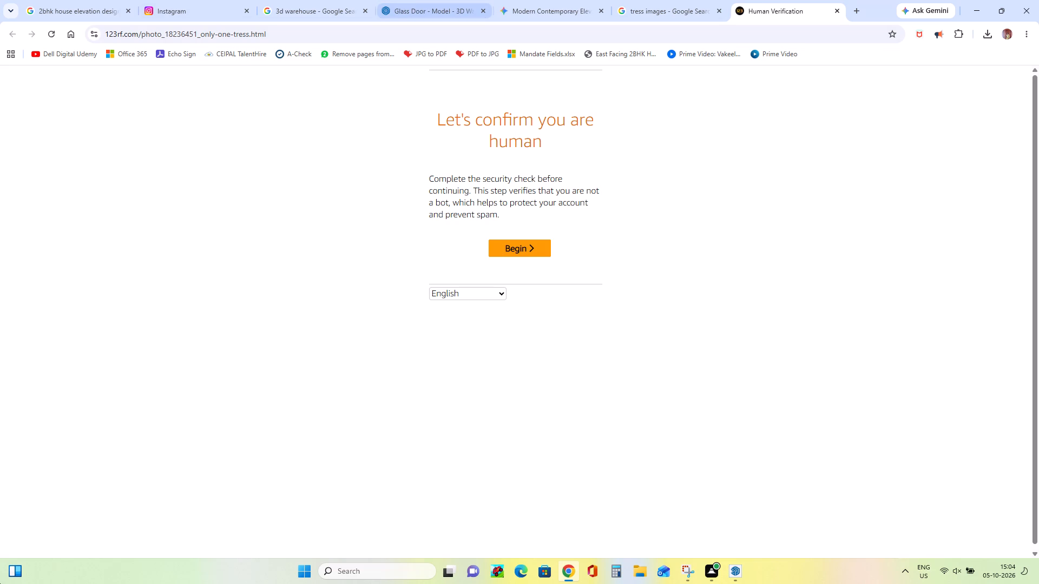
{"action": "left_click", "coordinate": [838, 8]}
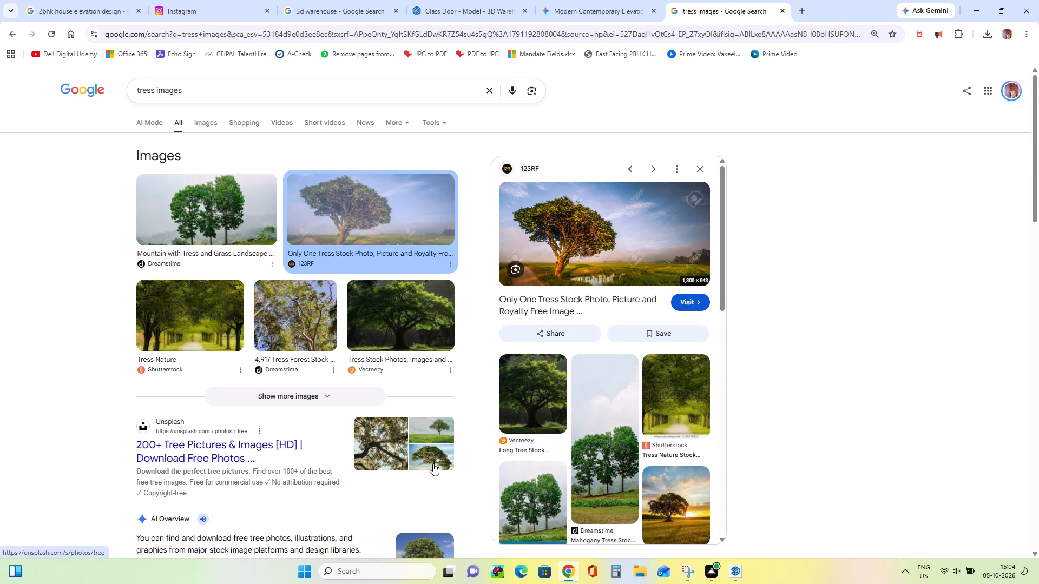
{"action": "left_click", "coordinate": [608, 480]}
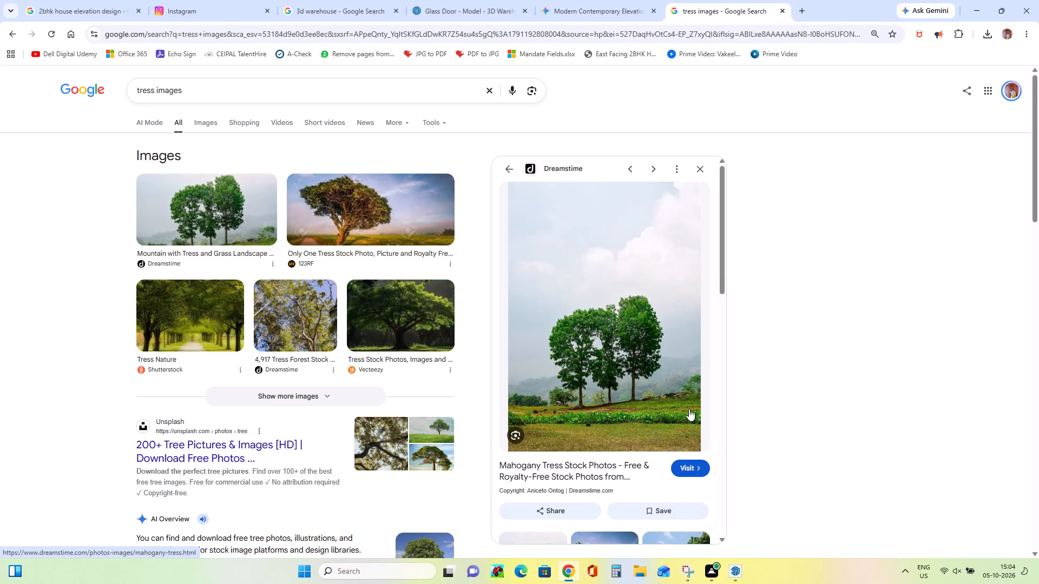
Switch to Snipping Tool, capture the Dreamstime mahogany tree photo, and save the capture as a PNG on the Desktop.
{"action": "left_click", "coordinate": [695, 573]}
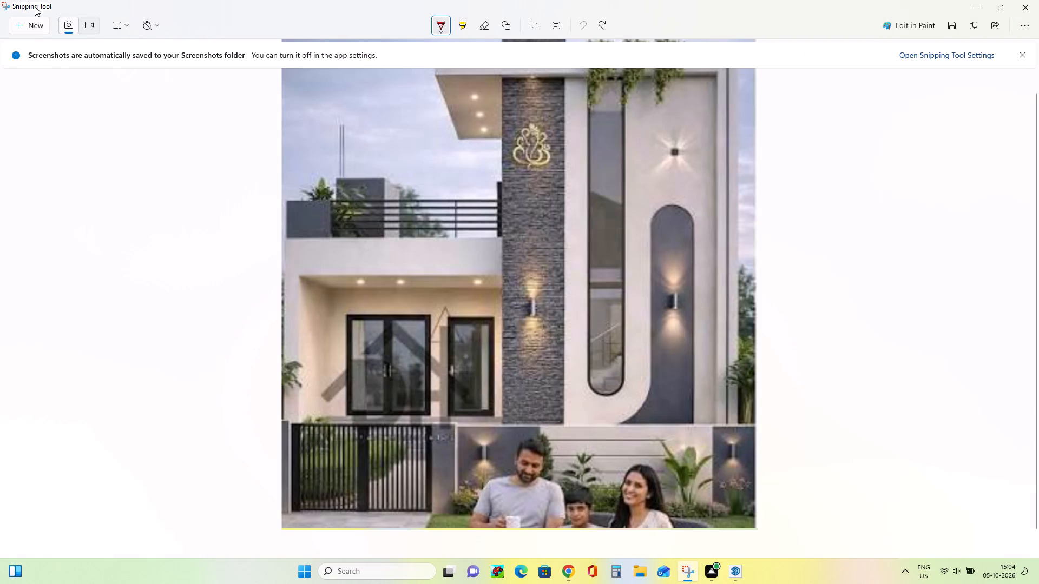
{"action": "left_click", "coordinate": [36, 22]}
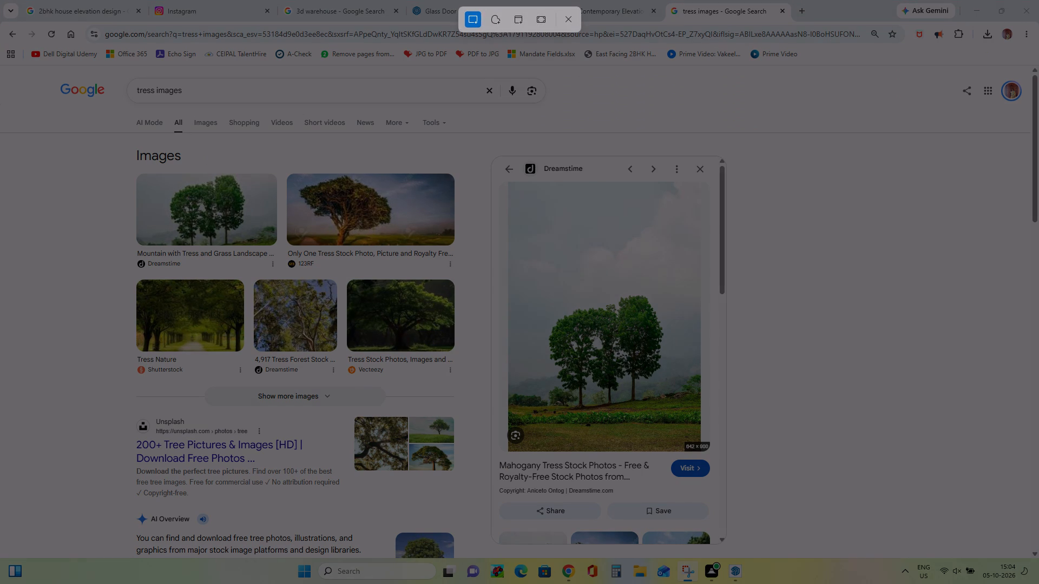
{"action": "left_click_drag", "start_coordinate": [702, 184], "coordinate": [637, 256]}
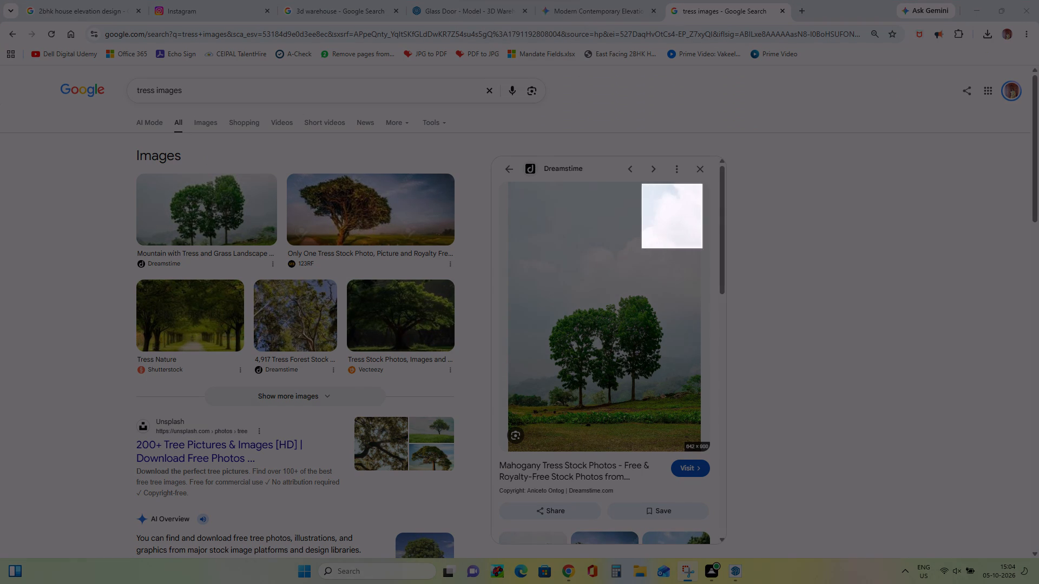
{"action": "left_click_drag", "start_coordinate": [637, 256], "coordinate": [521, 449]}
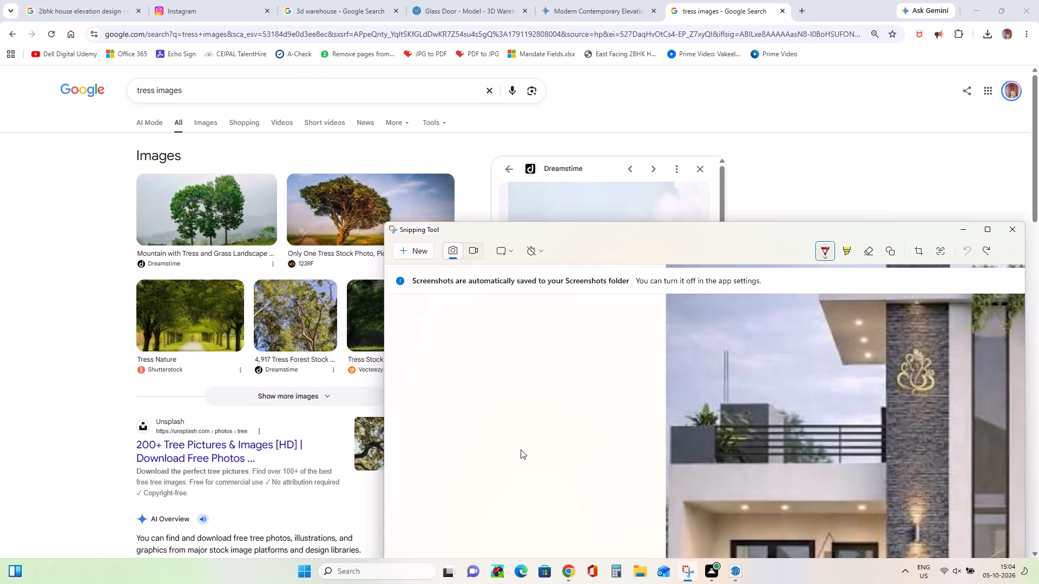
{"action": "left_click", "coordinate": [938, 255]}
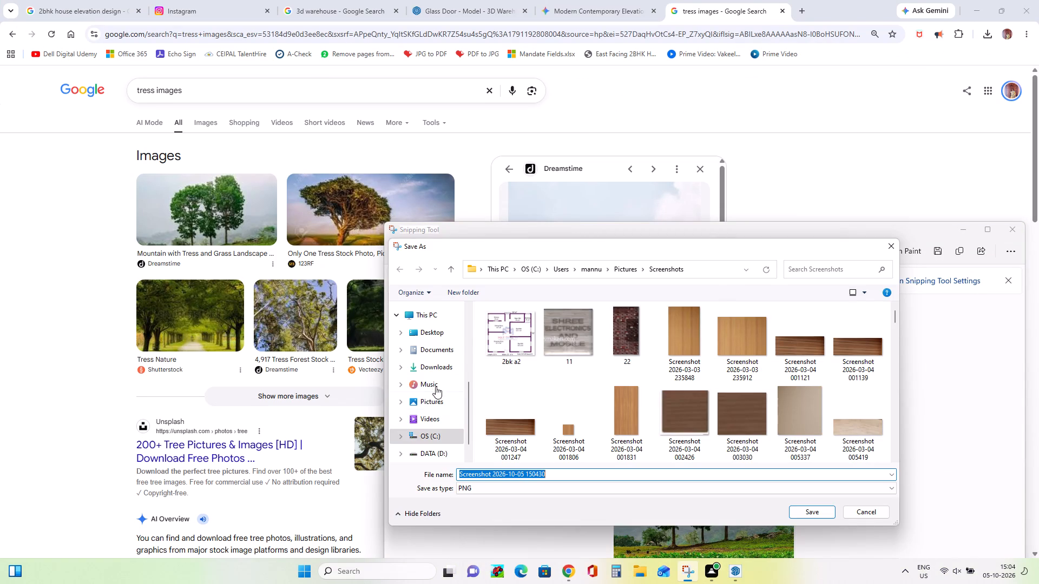
{"action": "left_click", "coordinate": [444, 337]}
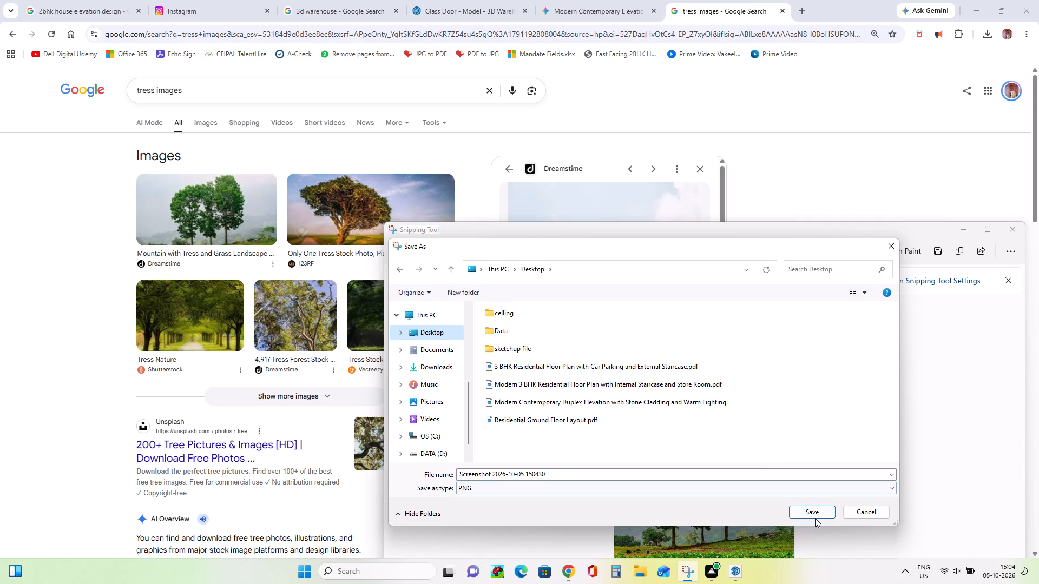
{"action": "left_click", "coordinate": [815, 518]}
{"action": "left_click", "coordinate": [963, 234]}
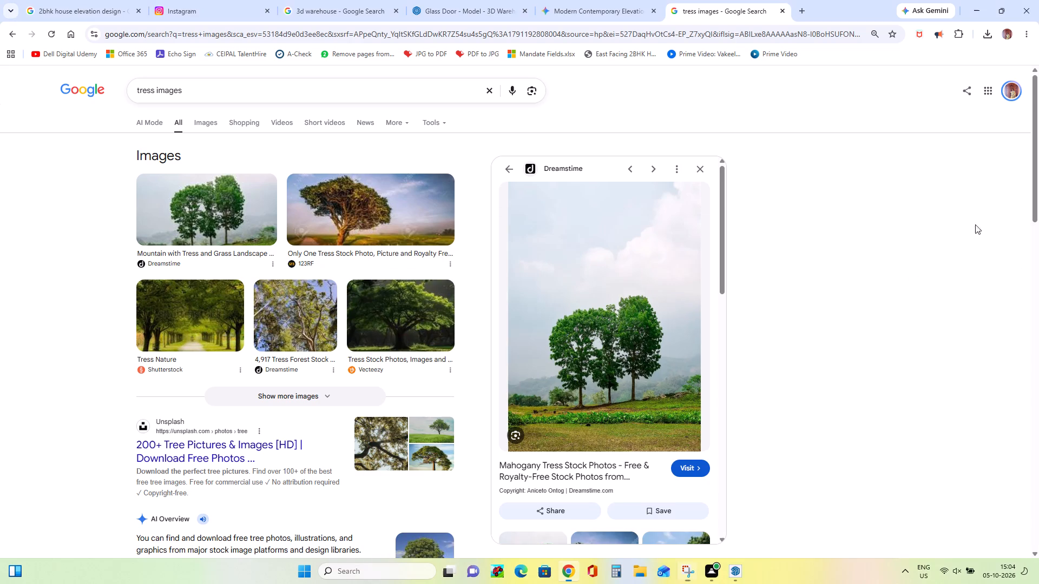
{"action": "left_click", "coordinate": [978, 14]}
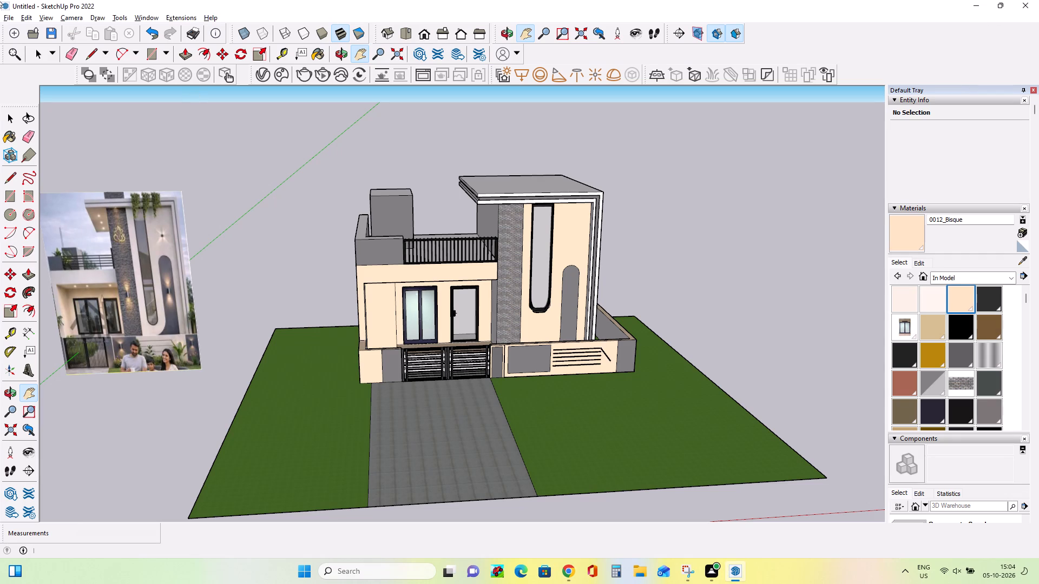
{"action": "left_click", "coordinate": [9, 14]}
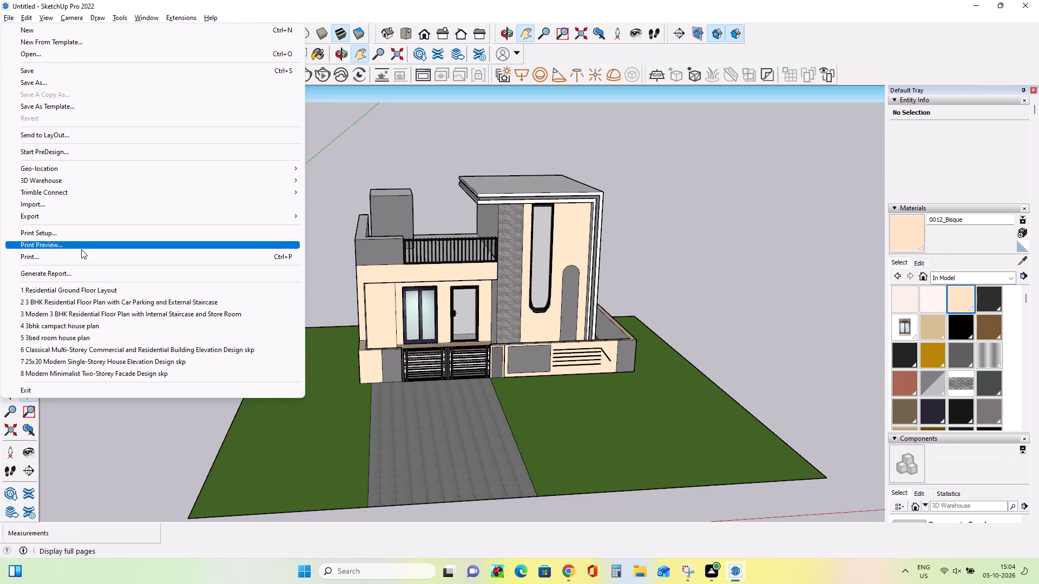
{"action": "left_click", "coordinate": [83, 204]}
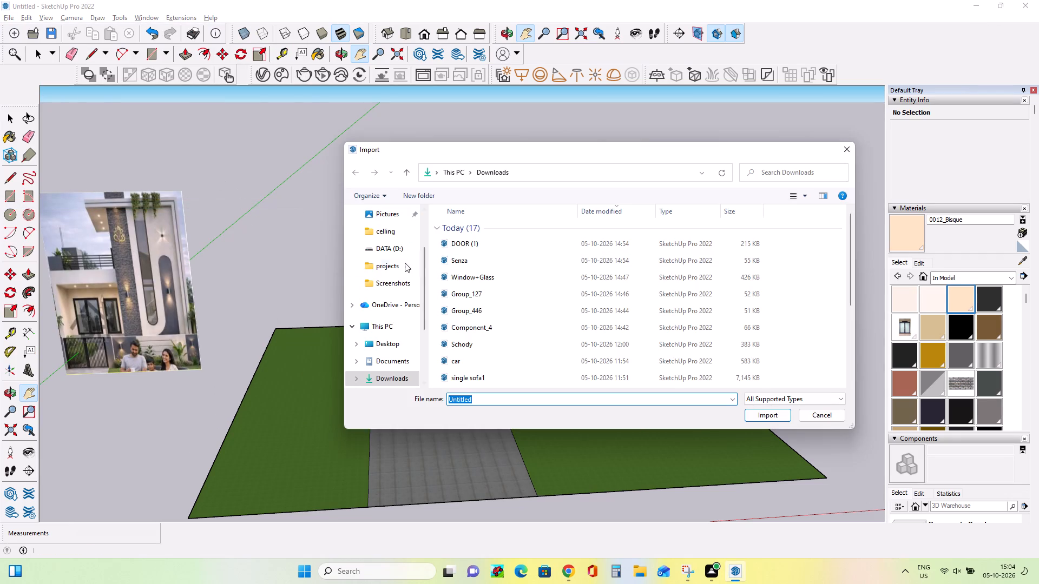
{"action": "left_click", "coordinate": [397, 347]}
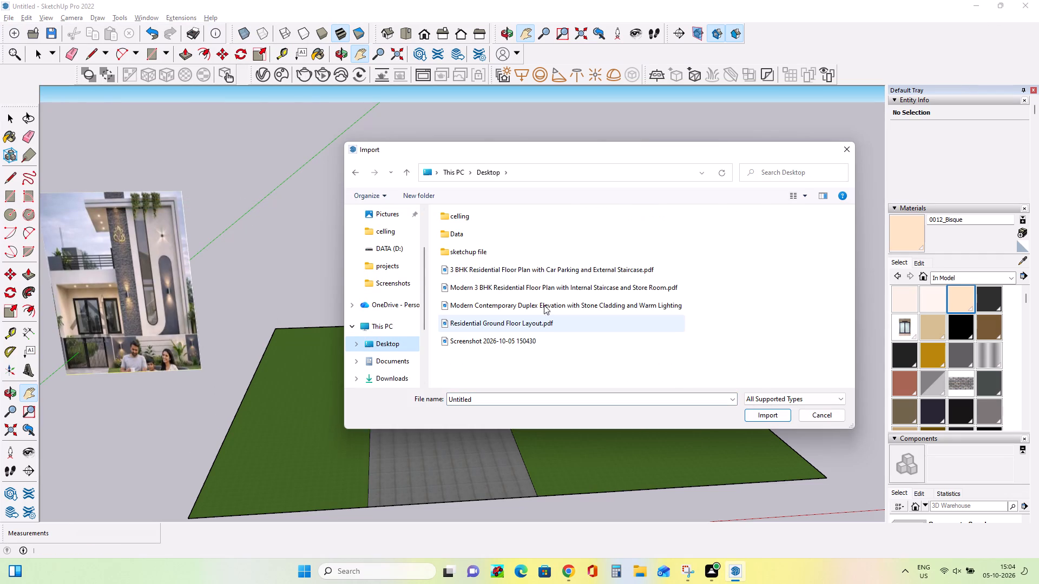
{"action": "left_click", "coordinate": [532, 343]}
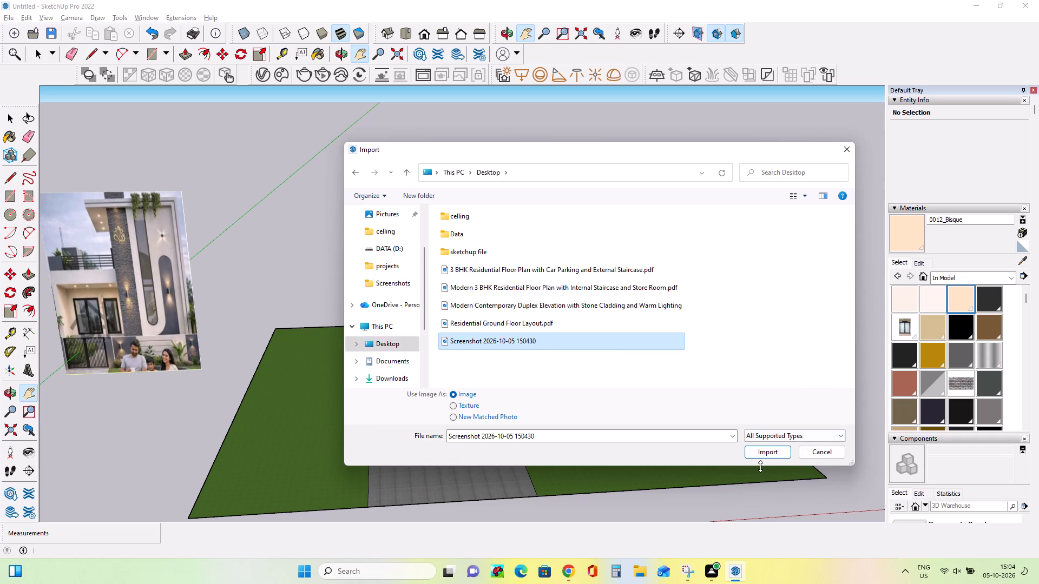
{"action": "left_click", "coordinate": [762, 457]}
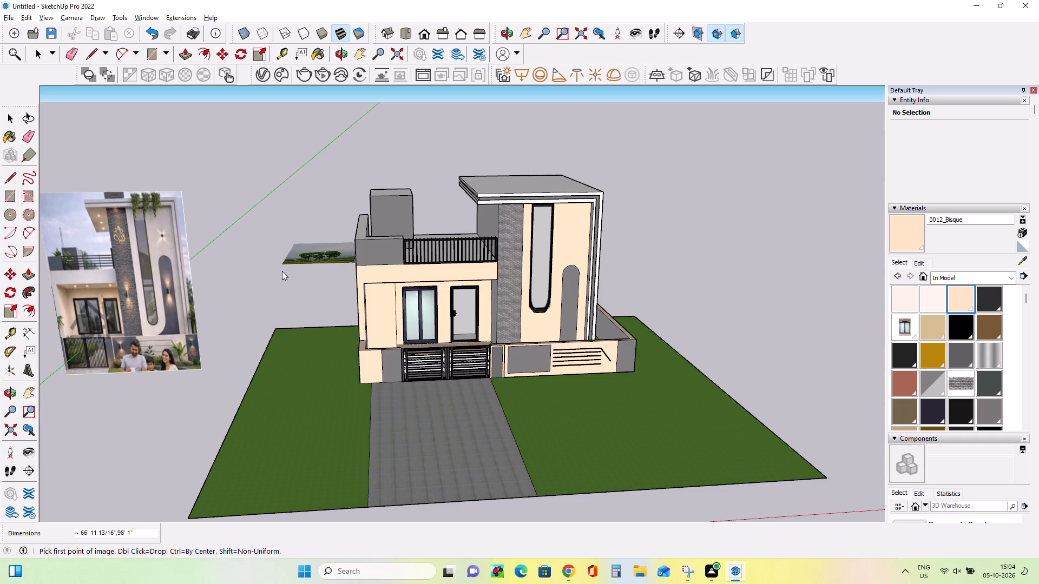
{"action": "left_click", "coordinate": [284, 158]}
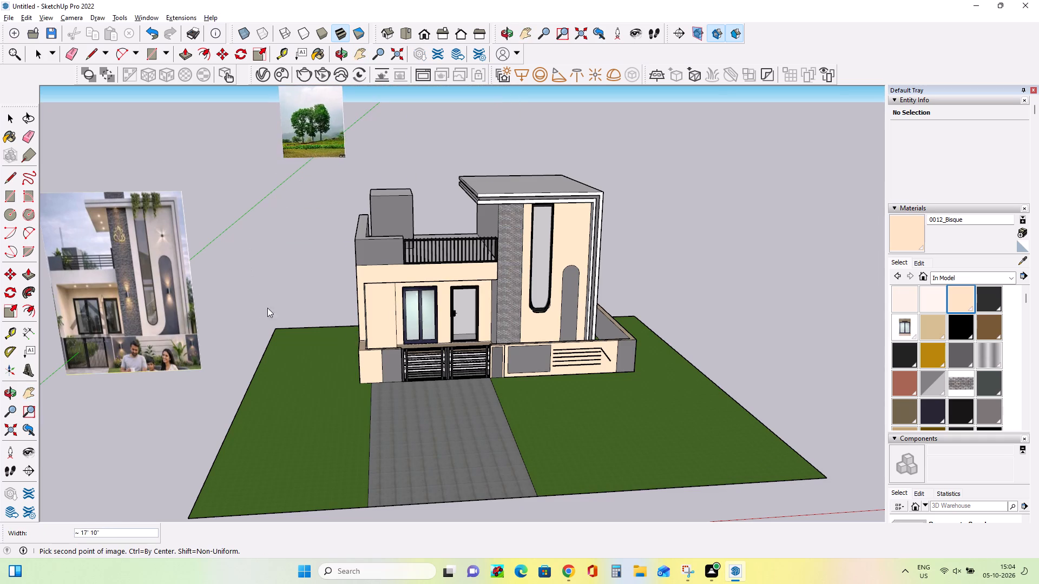
{"action": "left_click", "coordinate": [666, 134]}
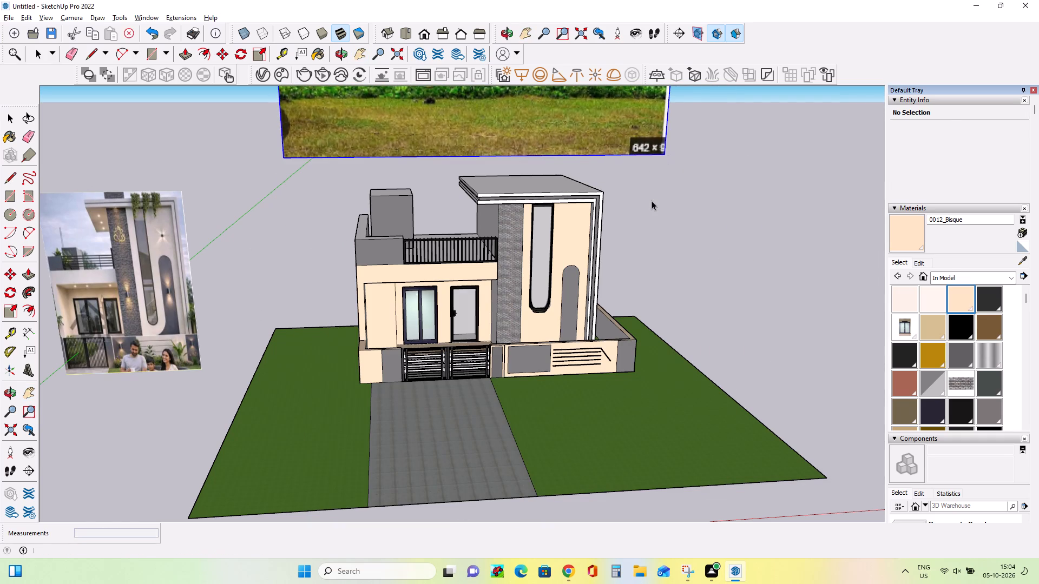
Move the imported tree image from in front of the house to its rear and lower its bottom edge to ground level.
{"action": "scroll", "coordinate": [652, 201], "scroll_direction": "down", "scroll_amount": 7}
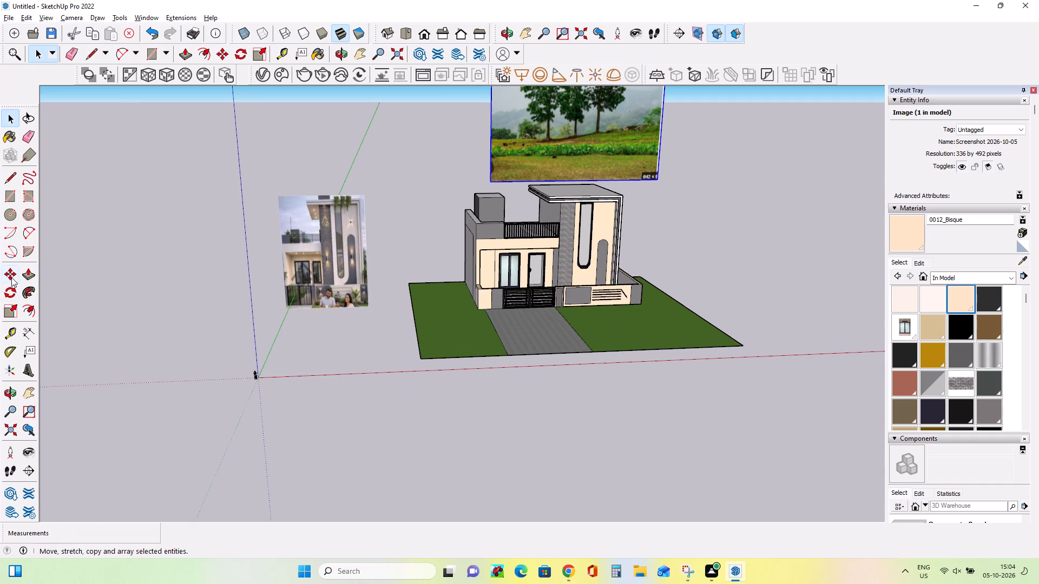
{"action": "left_click", "coordinate": [11, 276]}
{"action": "left_click", "coordinate": [495, 183]}
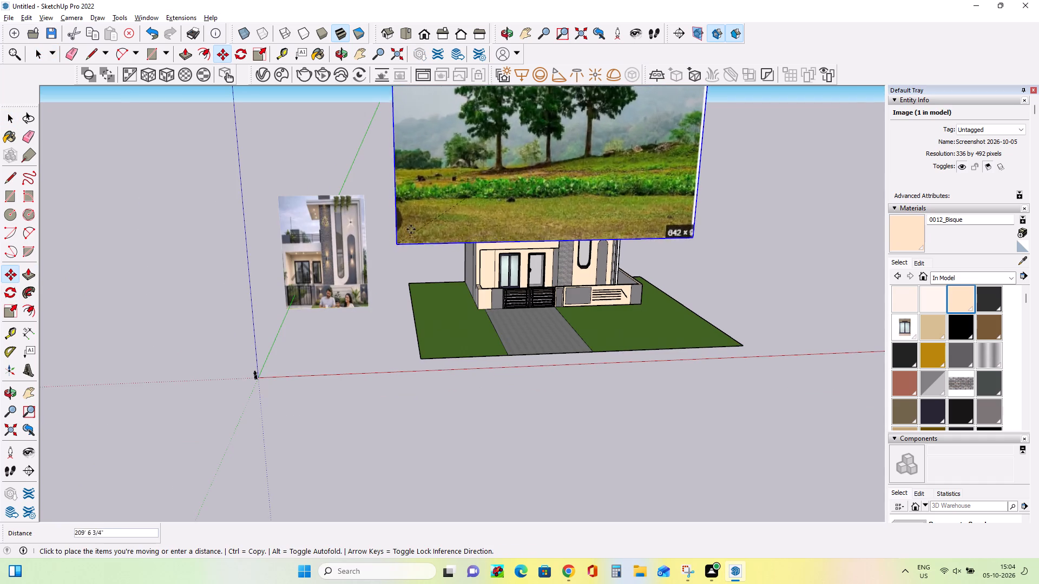
{"action": "left_click", "coordinate": [508, 160]}
{"action": "middle_click_drag", "start_coordinate": [478, 273], "coordinate": [828, 193]}
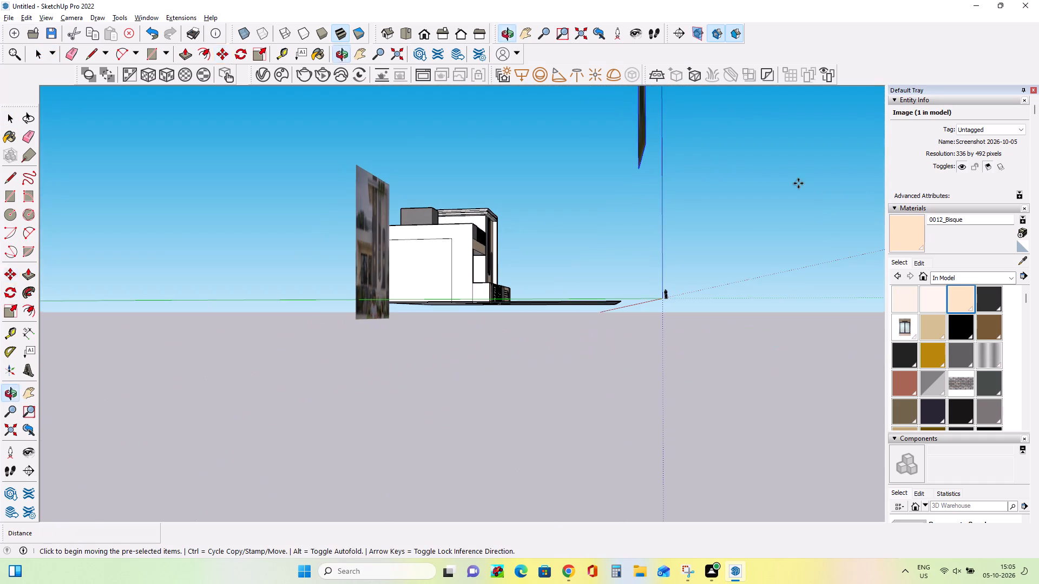
{"action": "left_click", "coordinate": [652, 138]}
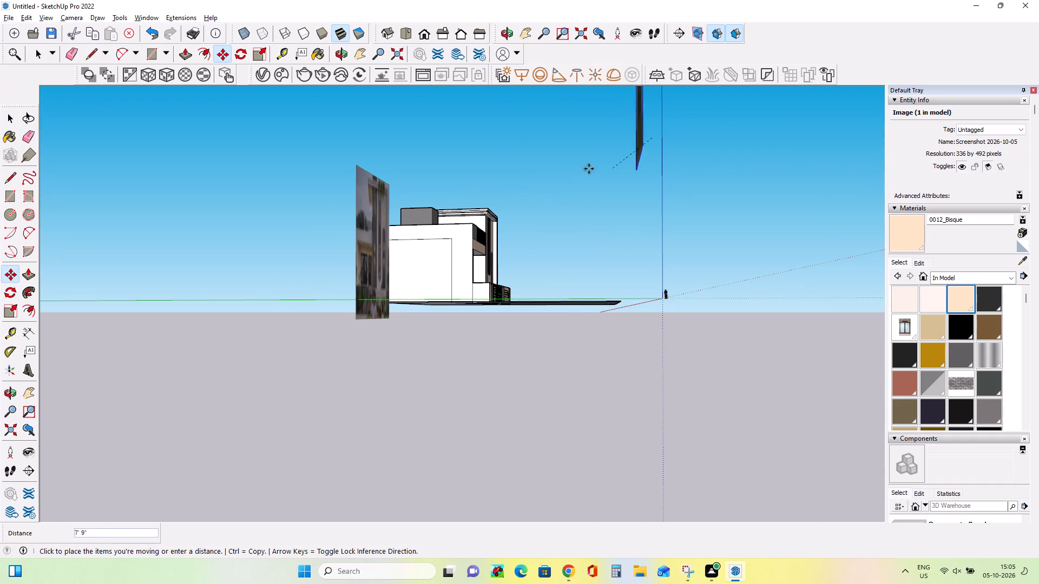
{"action": "left_click", "coordinate": [644, 148]}
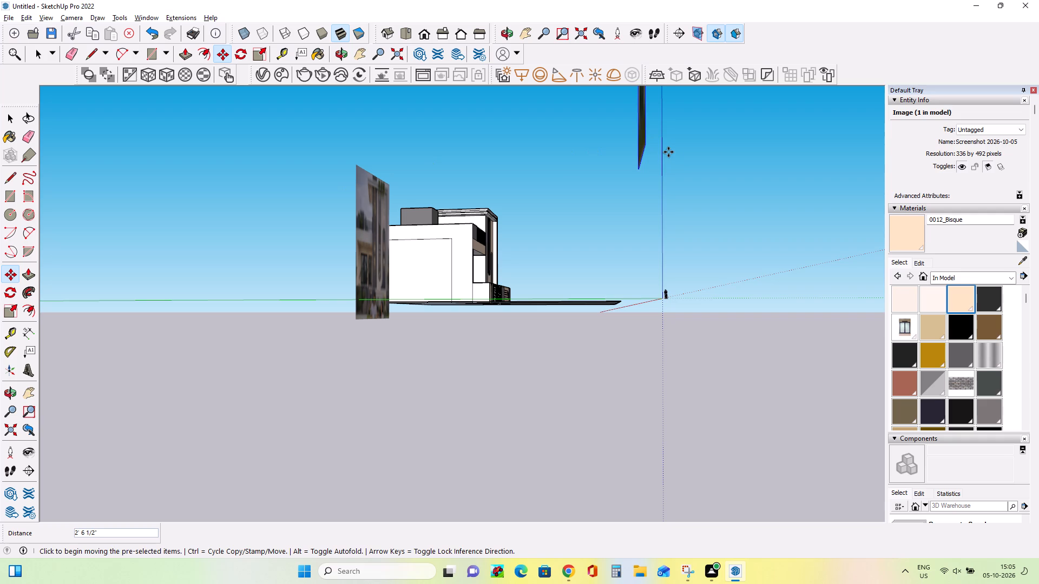
{"action": "left_click", "coordinate": [641, 141]}
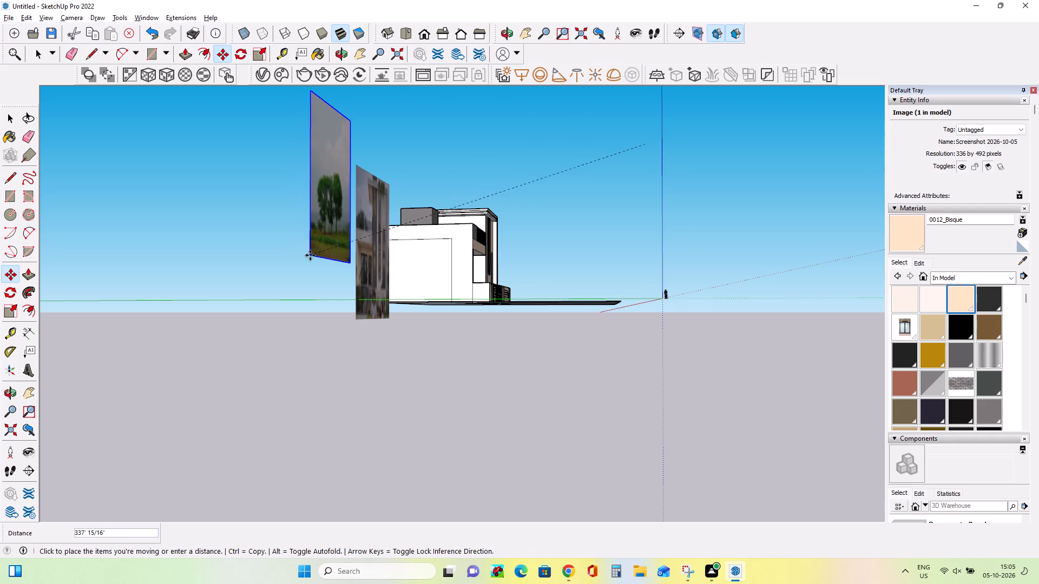
{"action": "left_click", "coordinate": [310, 255]}
{"action": "middle_click_drag", "start_coordinate": [417, 241], "coordinate": [682, 245]}
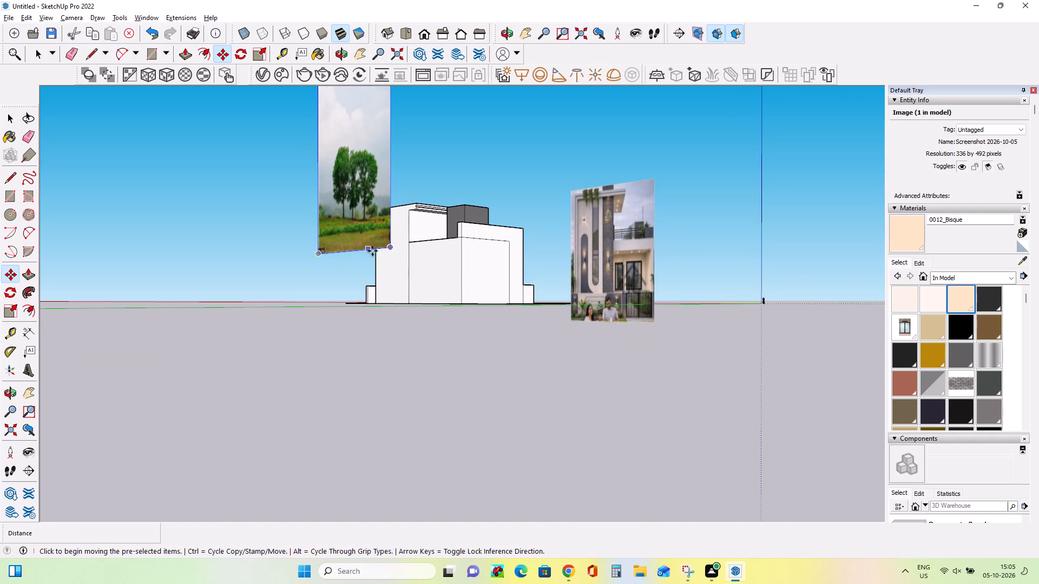
{"action": "left_click", "coordinate": [396, 250]}
{"action": "left_click", "coordinate": [438, 302]}
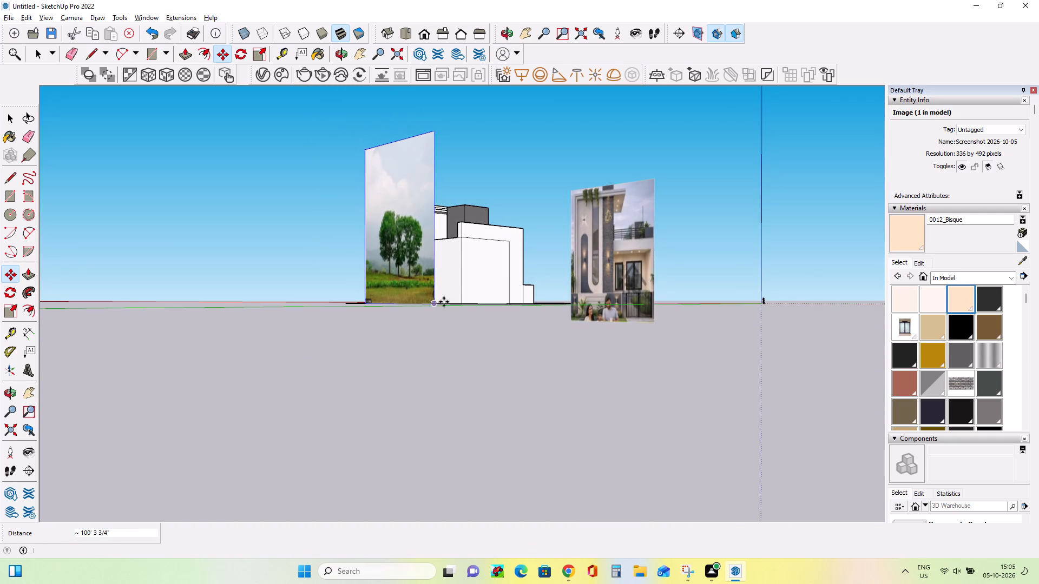
Reposition the tree image so it stands as a backdrop close behind the tower side of the house.
{"action": "middle_click_drag", "start_coordinate": [462, 296], "coordinate": [242, 427]}
{"action": "middle_click_drag", "start_coordinate": [348, 282], "coordinate": [433, 242]}
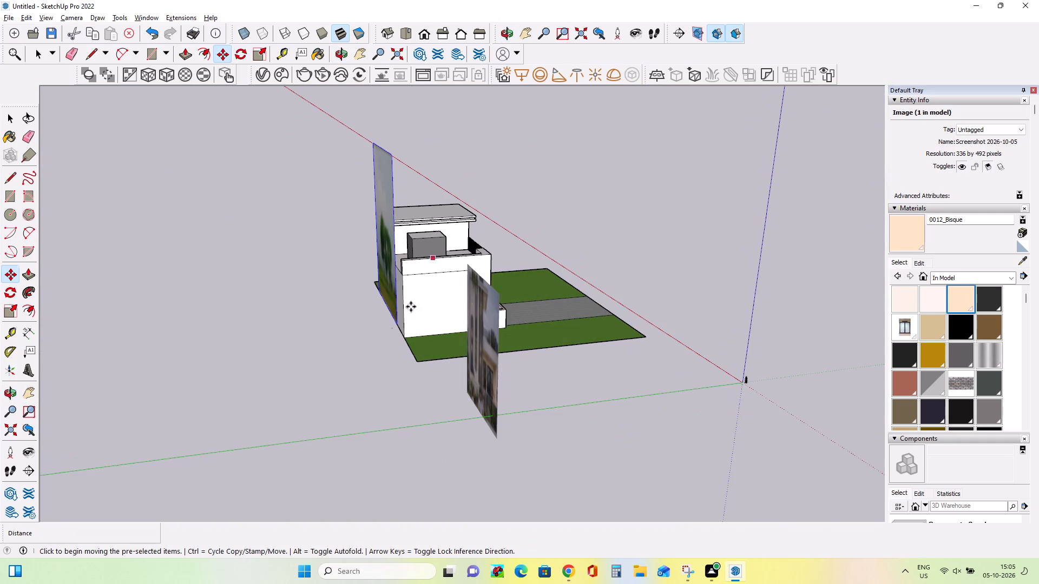
{"action": "left_click", "coordinate": [396, 327]}
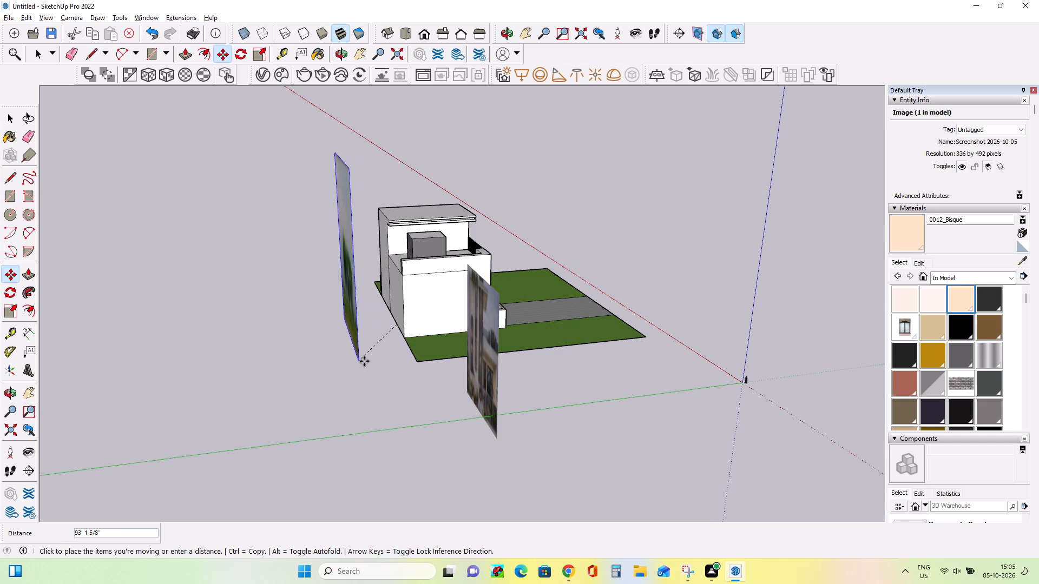
{"action": "left_click", "coordinate": [392, 364]}
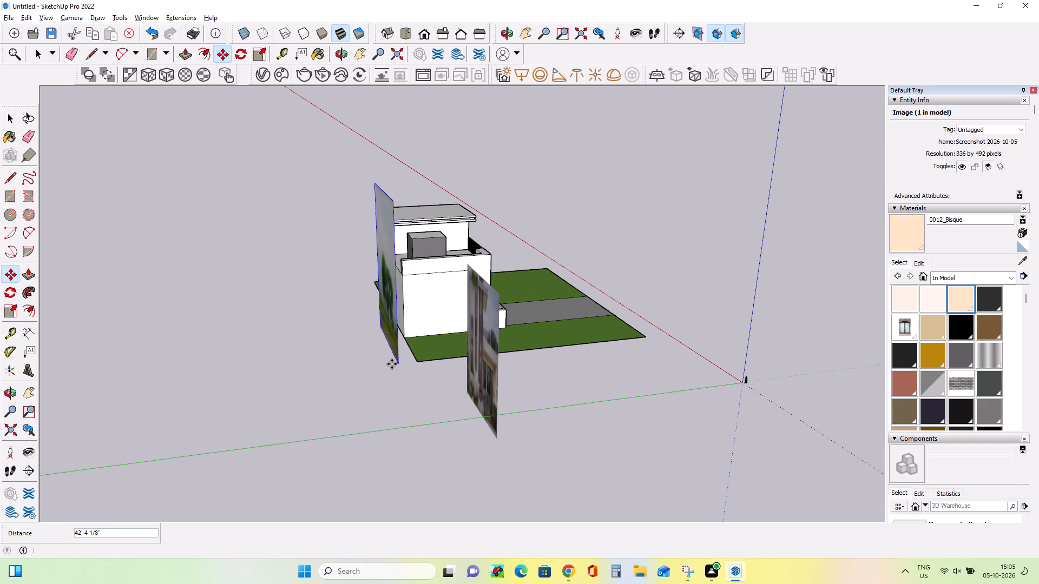
{"action": "middle_click_drag", "start_coordinate": [440, 366], "coordinate": [225, 386]}
{"action": "middle_click_drag", "start_coordinate": [264, 368], "coordinate": [462, 306]}
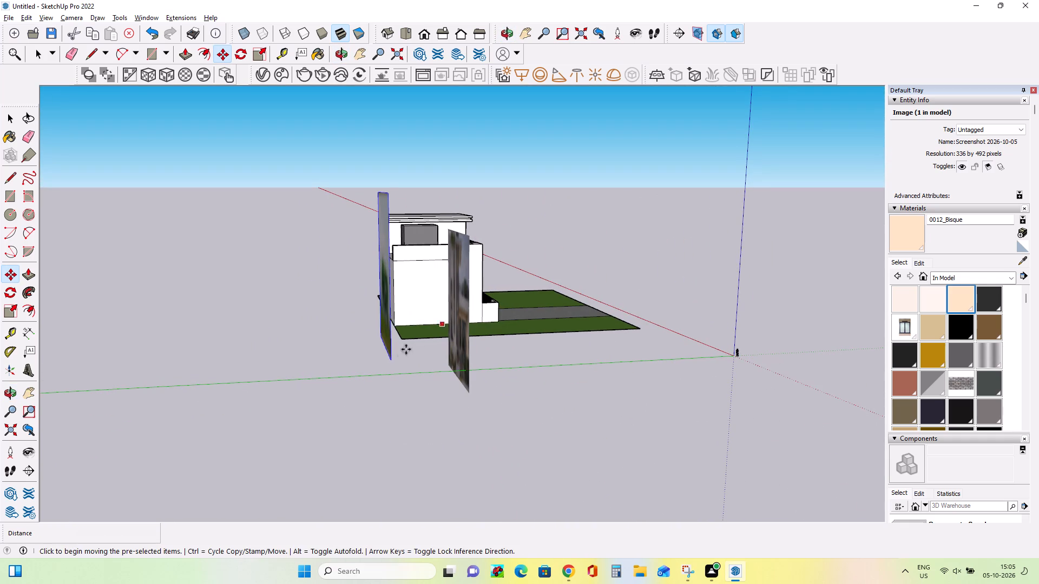
{"action": "left_click", "coordinate": [392, 361]}
{"action": "left_click", "coordinate": [359, 317]}
{"action": "middle_click_drag", "start_coordinate": [436, 326], "coordinate": [425, 329]}
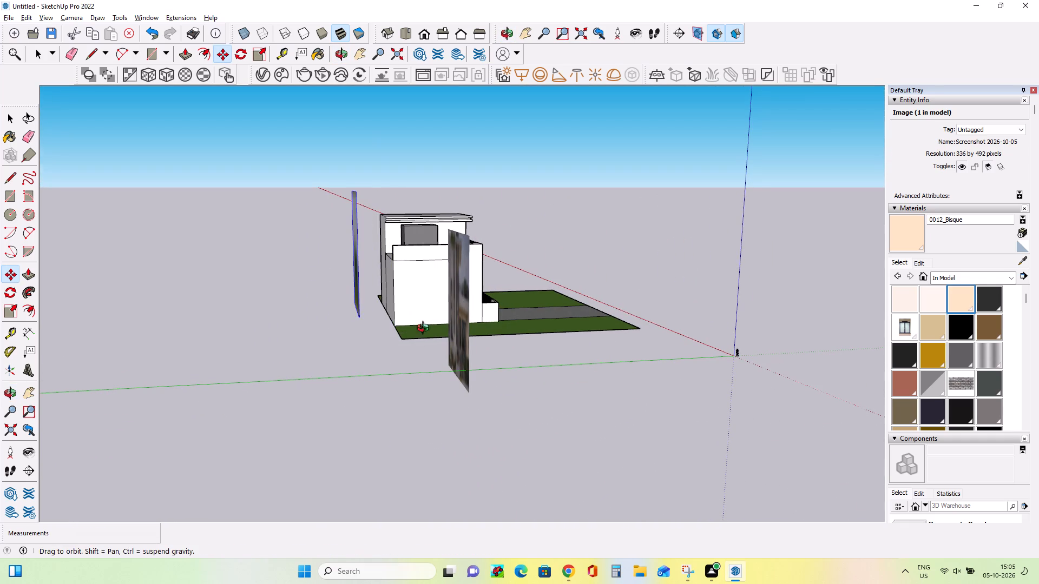
{"action": "middle_click_drag", "start_coordinate": [425, 329], "coordinate": [112, 373]}
{"action": "middle_click_drag", "start_coordinate": [527, 291], "coordinate": [259, 339]}
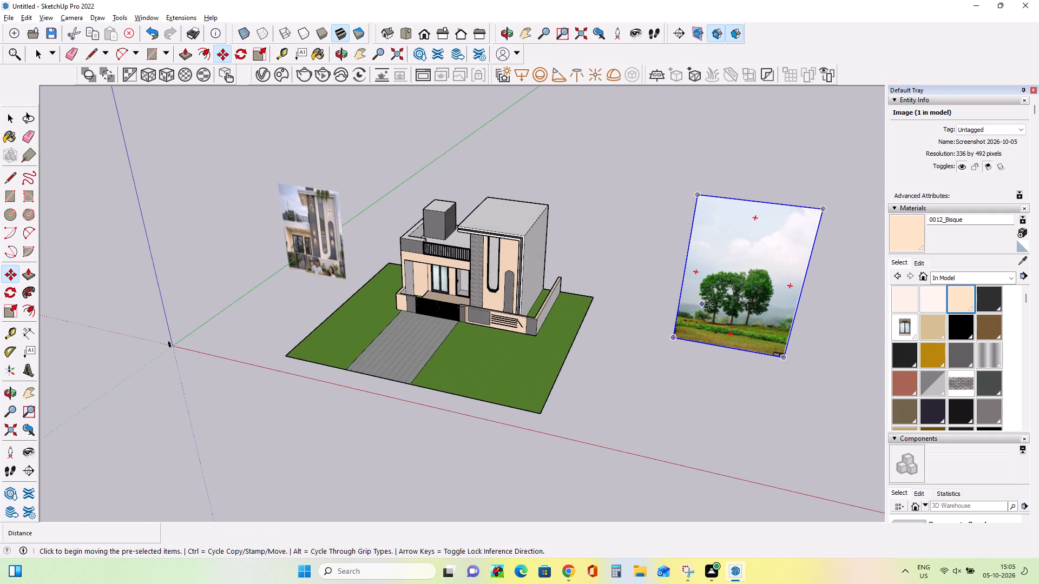
{"action": "left_click_drag", "start_coordinate": [673, 336], "coordinate": [674, 329]}
{"action": "left_click", "coordinate": [561, 268]}
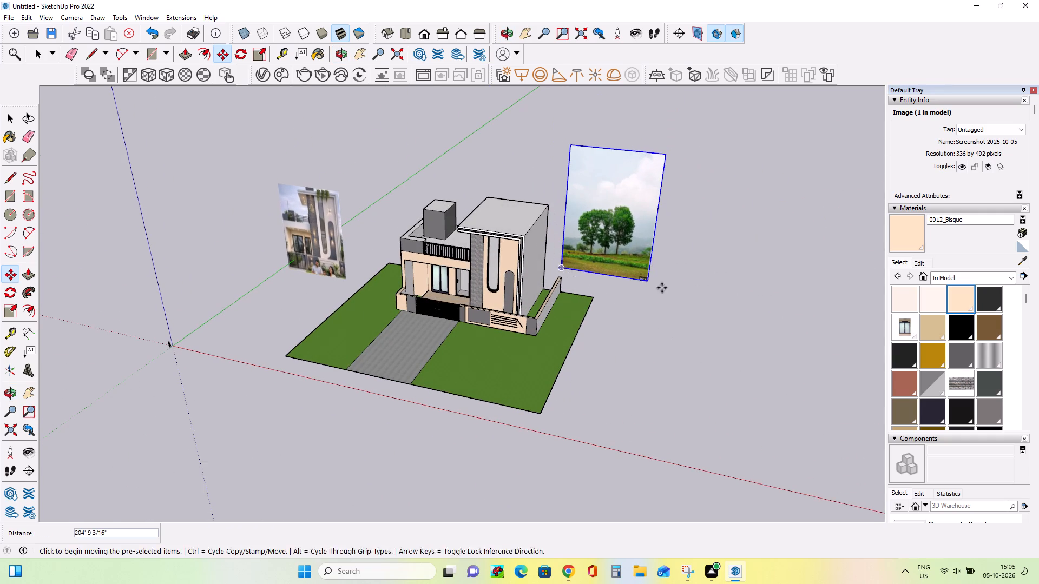
{"action": "middle_click_drag", "start_coordinate": [671, 279], "coordinate": [557, 327]}
{"action": "left_click", "coordinate": [627, 273]}
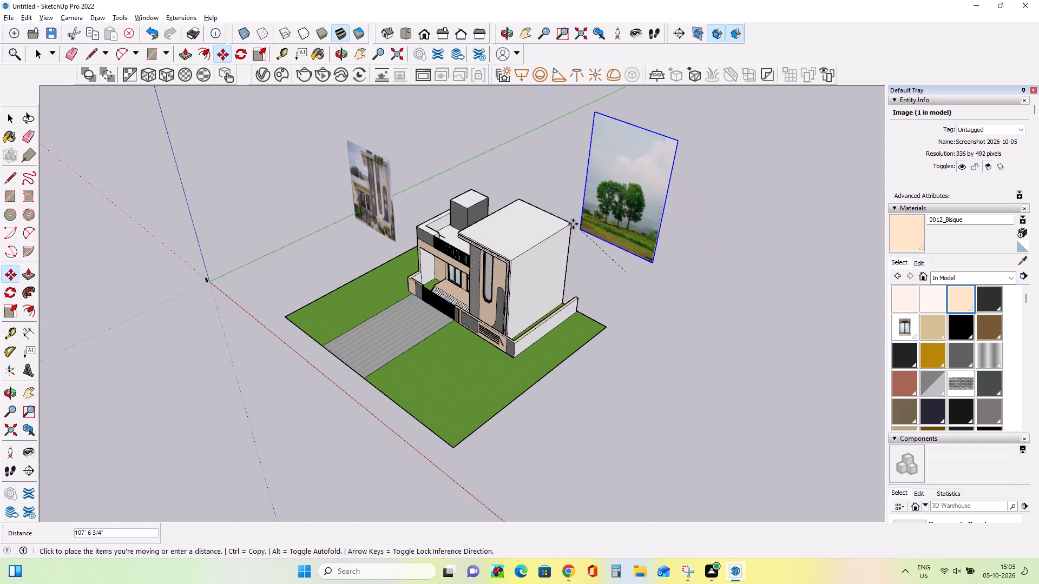
{"action": "left_click", "coordinate": [593, 235]}
Stretch the tree image wider along the red axis, extending its edge outward on the tower side of the house.
{"action": "middle_click_drag", "start_coordinate": [667, 268], "coordinate": [810, 165]}
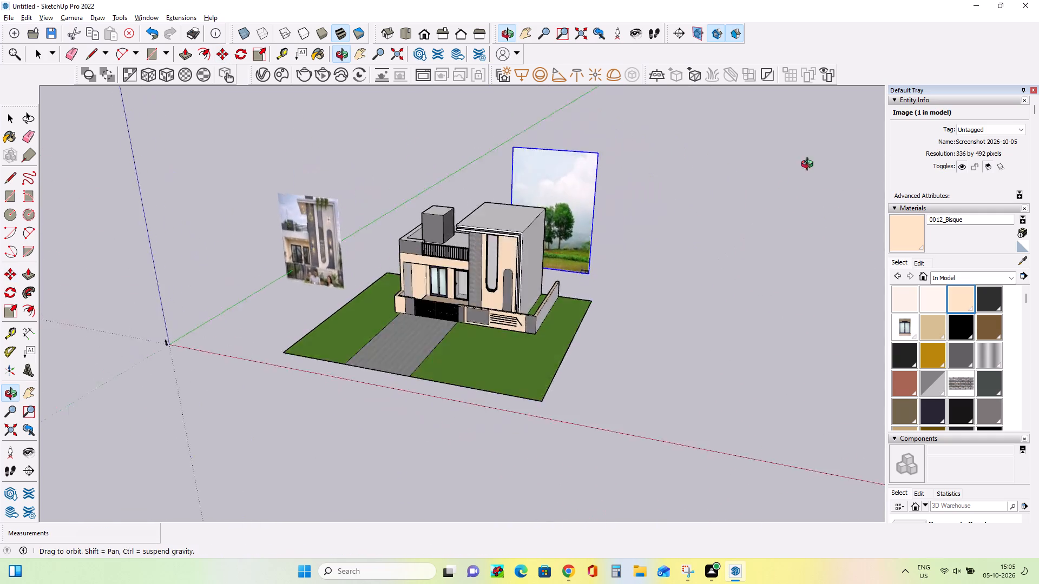
{"action": "middle_click_drag", "start_coordinate": [810, 165], "coordinate": [836, 136]}
{"action": "middle_click_drag", "start_coordinate": [797, 186], "coordinate": [808, 209]}
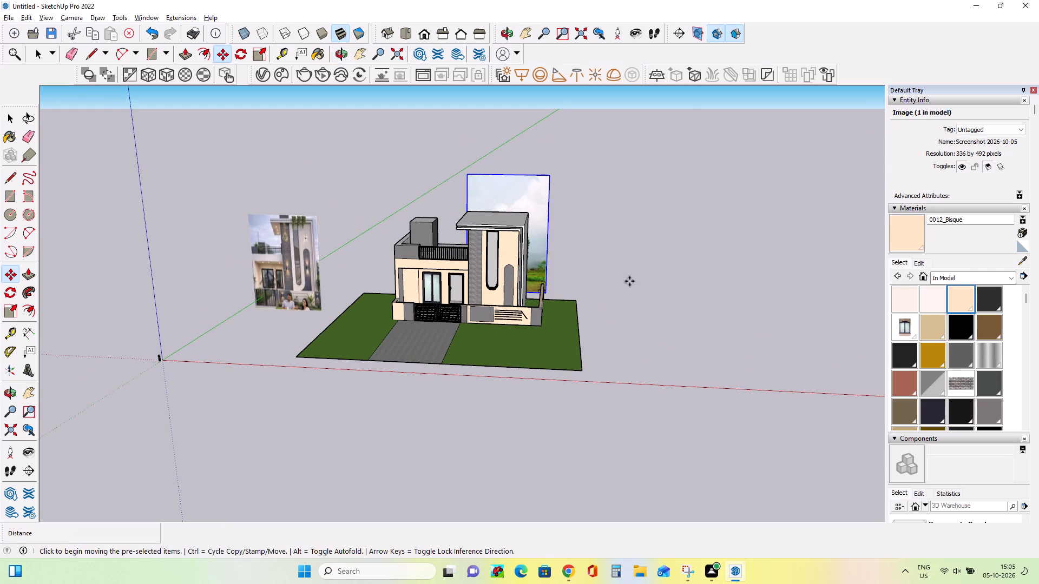
{"action": "scroll", "coordinate": [584, 285], "scroll_direction": "up", "scroll_amount": 2}
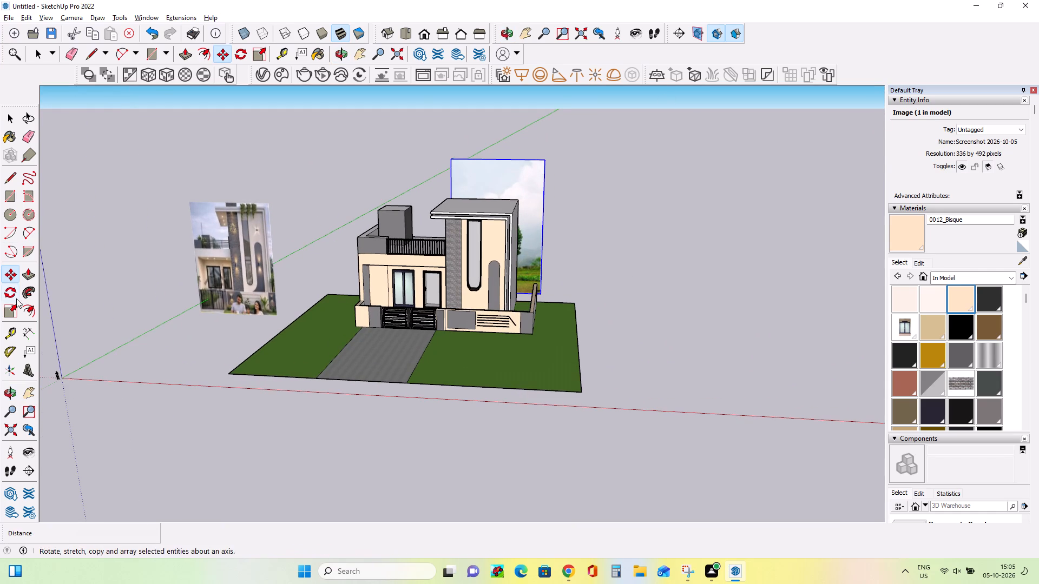
{"action": "left_click", "coordinate": [16, 313]}
{"action": "left_click", "coordinate": [542, 226]}
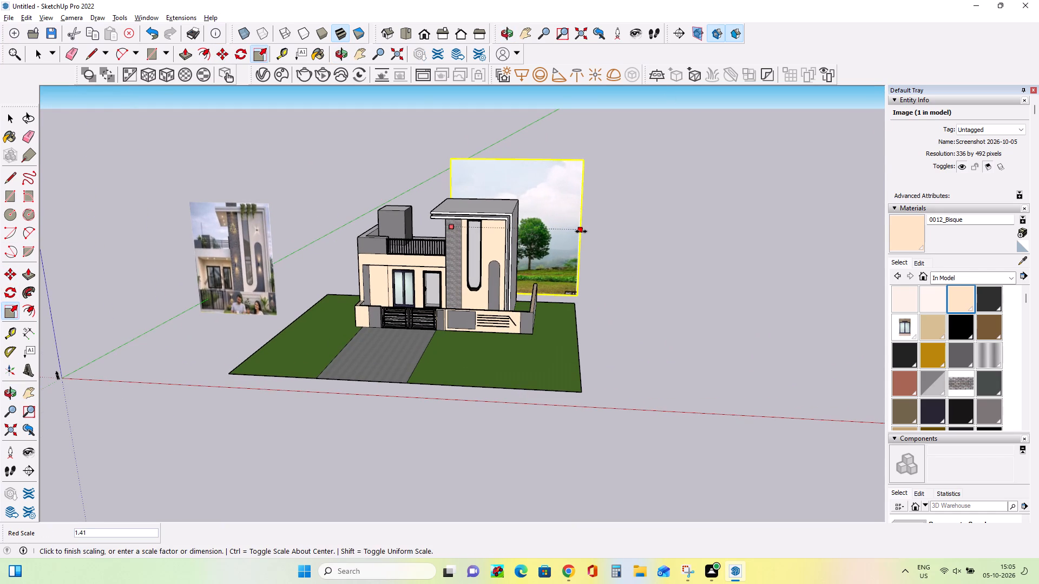
{"action": "left_click", "coordinate": [605, 236]}
Widen the tree image past the house's lower, non-tower side in two red-axis scalings, the second by a factor of about 1.42.
{"action": "middle_click_drag", "start_coordinate": [490, 285], "coordinate": [566, 306]}
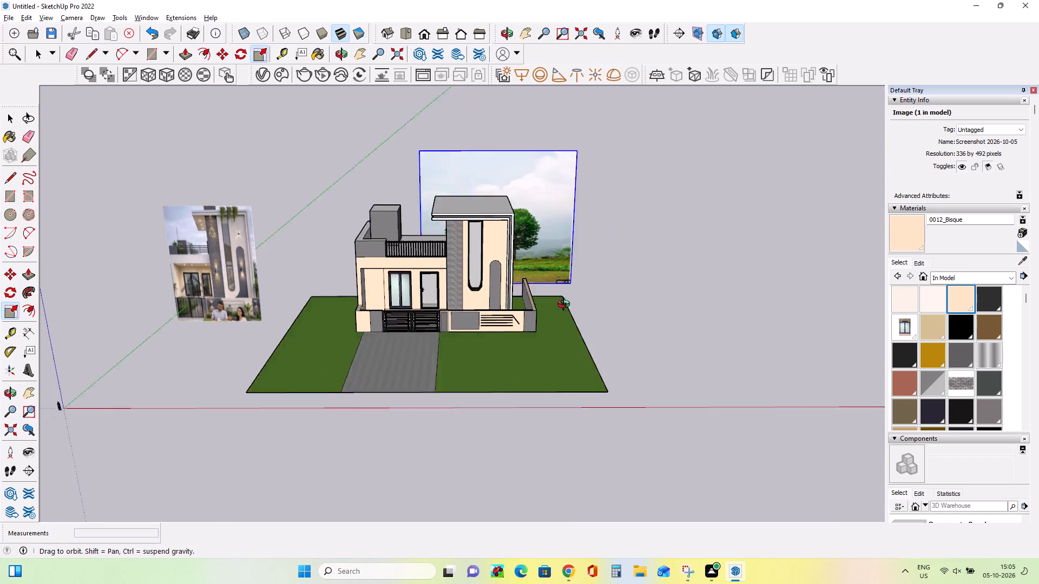
{"action": "middle_click_drag", "start_coordinate": [566, 306], "coordinate": [866, 351]}
{"action": "left_click", "coordinate": [163, 254]}
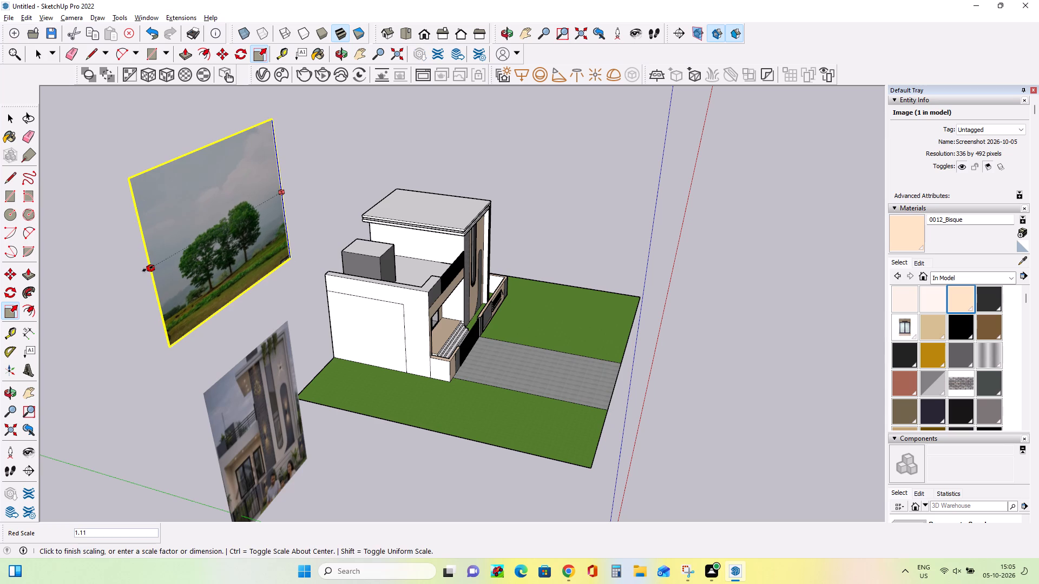
{"action": "left_click", "coordinate": [119, 290]}
{"action": "middle_click_drag", "start_coordinate": [442, 289], "coordinate": [166, 282]}
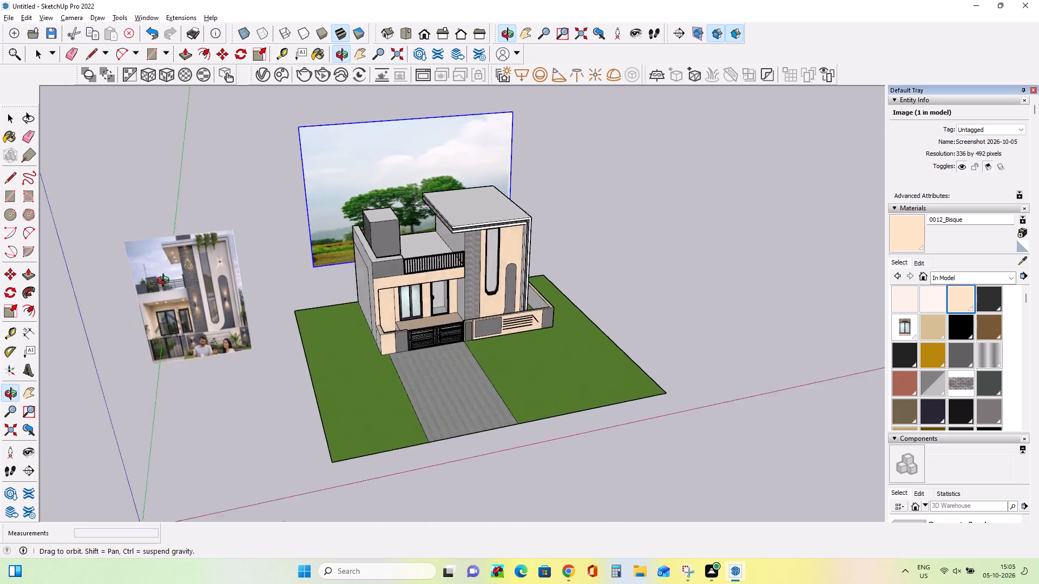
{"action": "middle_click_drag", "start_coordinate": [166, 282], "coordinate": [161, 278]}
{"action": "middle_click_drag", "start_coordinate": [490, 271], "coordinate": [453, 225]}
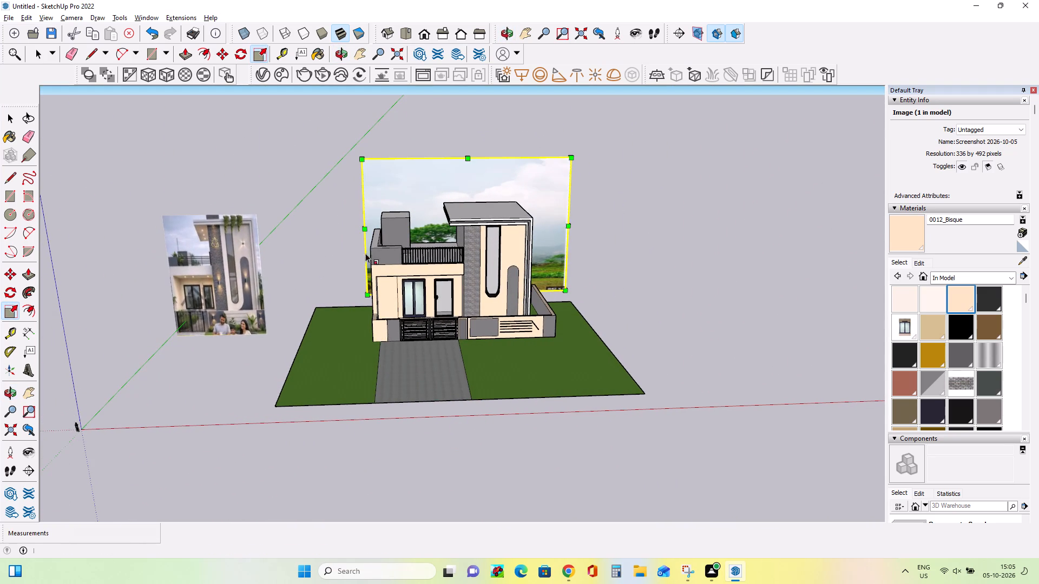
{"action": "left_click", "coordinate": [365, 224]}
{"action": "left_click", "coordinate": [278, 241]}
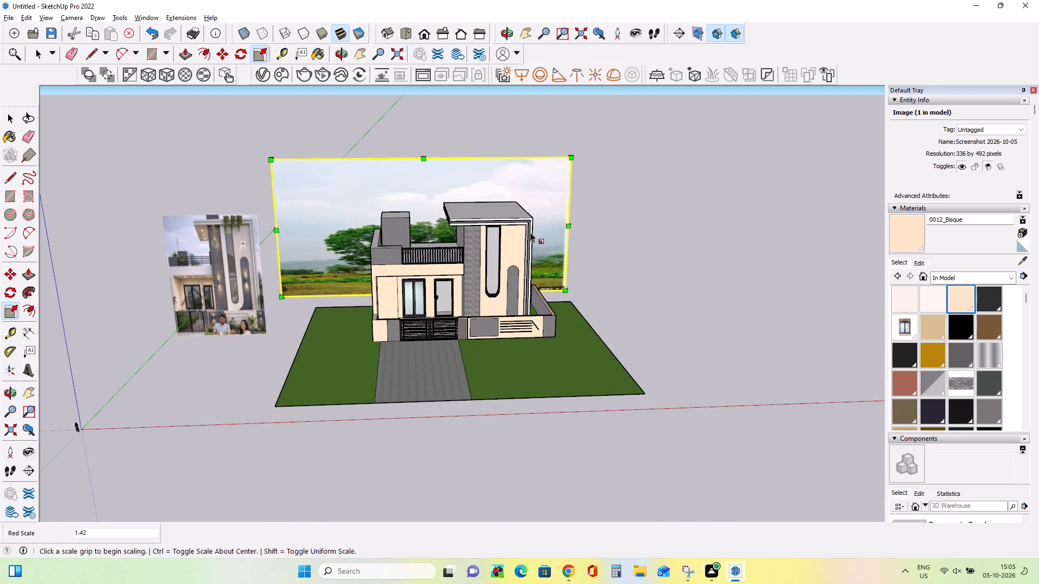
Scale the tree image's height by about 1.50, and its width by about 1.40 on the tower side and 1.16 on the opposite side.
{"action": "left_click", "coordinate": [420, 155]}
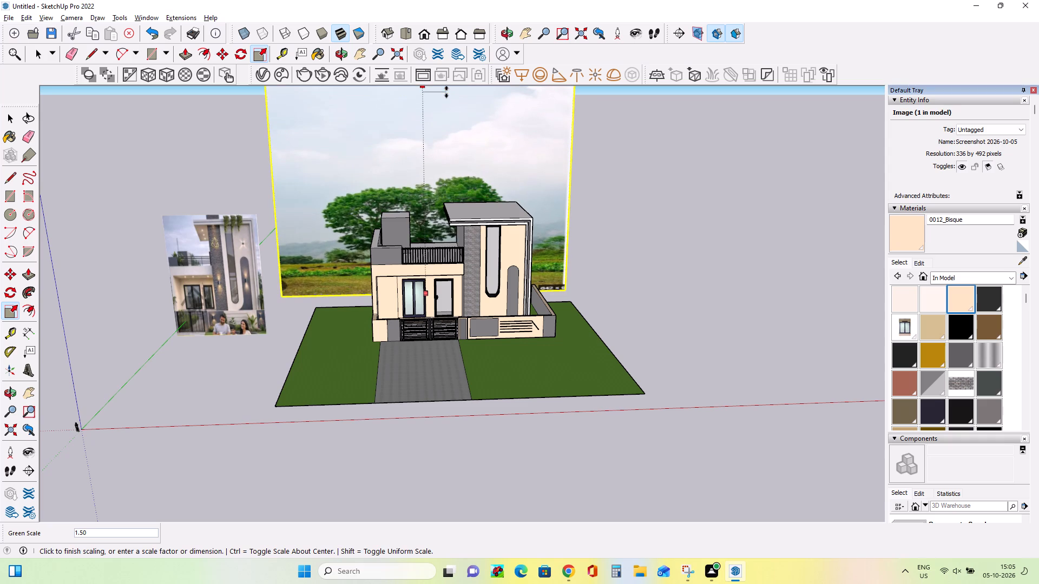
{"action": "left_click", "coordinate": [446, 92]}
{"action": "left_click", "coordinate": [573, 190]}
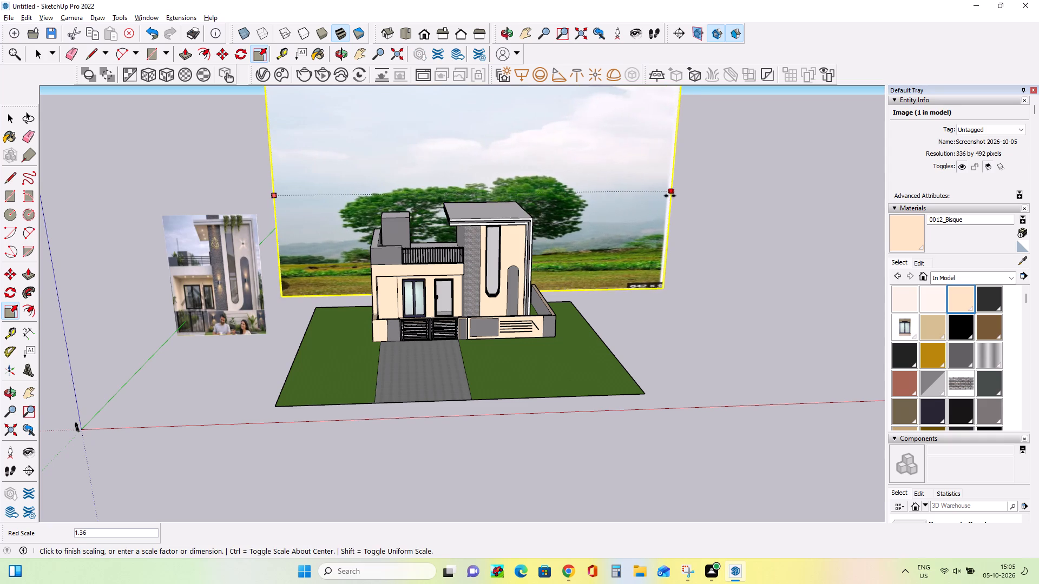
{"action": "left_click", "coordinate": [682, 194]}
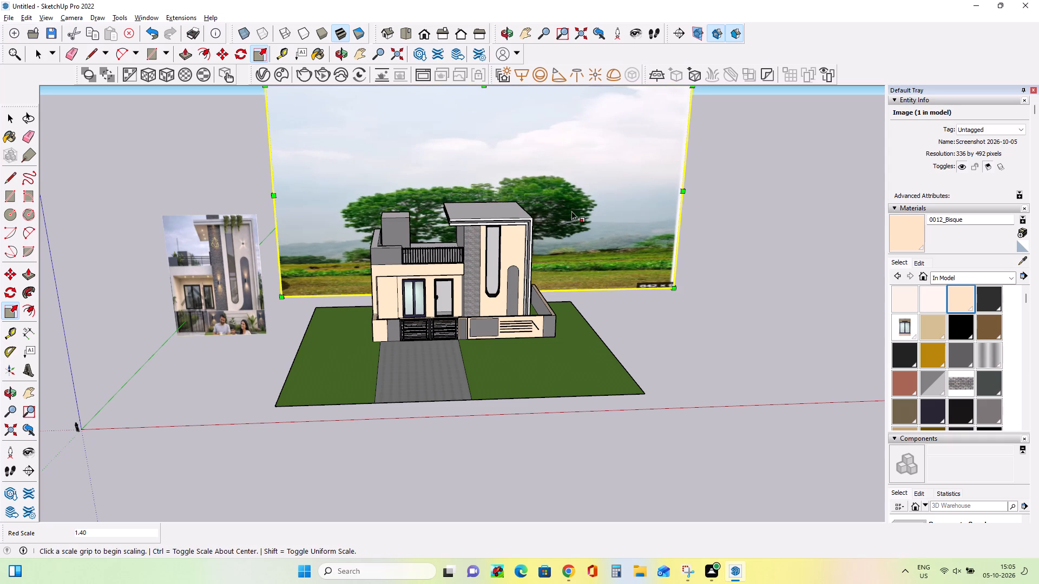
{"action": "left_click", "coordinate": [279, 197]}
{"action": "left_click", "coordinate": [207, 209]}
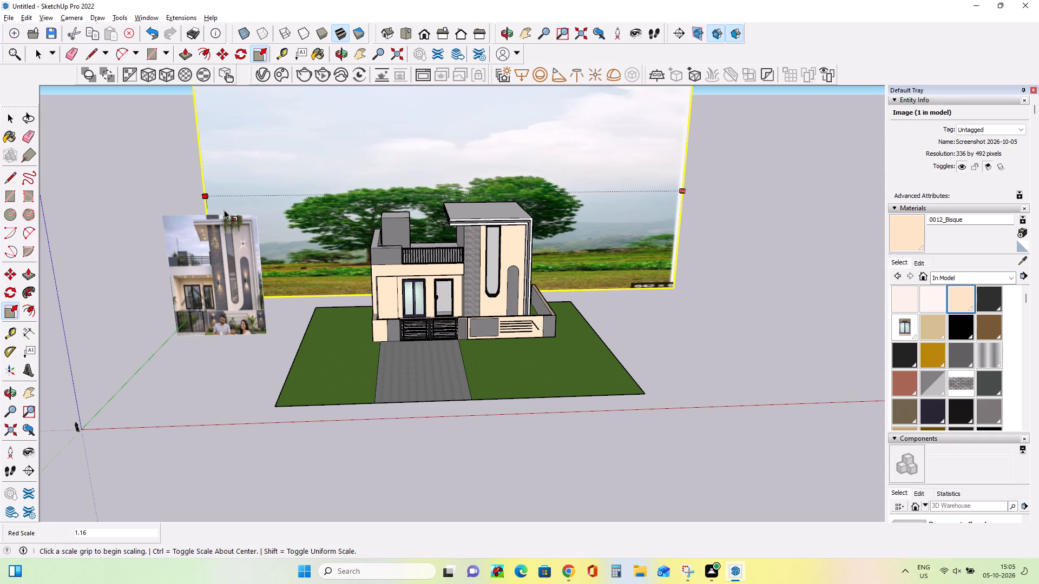
Raise the tree image's top edge by scaling its height by about 1.13.
{"action": "middle_click_drag", "start_coordinate": [484, 267], "coordinate": [484, 229]}
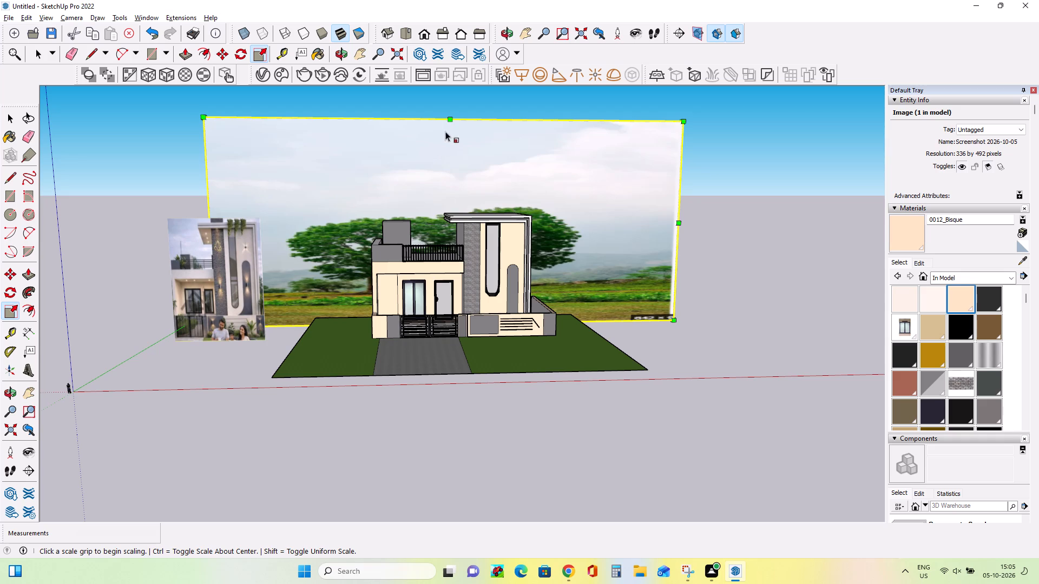
{"action": "left_click", "coordinate": [450, 118]}
{"action": "left_click", "coordinate": [451, 92]}
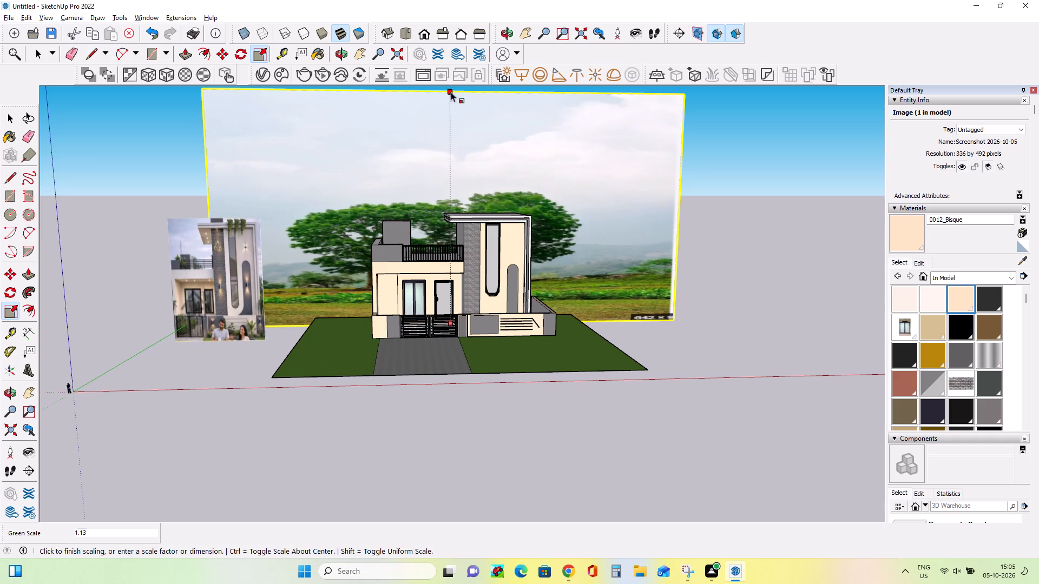
Scale the tree image's height again by about 1.50 so it rises well above the house.
{"action": "left_click", "coordinate": [27, 394]}
{"action": "left_click_drag", "start_coordinate": [478, 317], "coordinate": [474, 420]}
{"action": "left_click_drag", "start_coordinate": [474, 428], "coordinate": [474, 436]}
{"action": "left_click", "coordinate": [474, 436]}
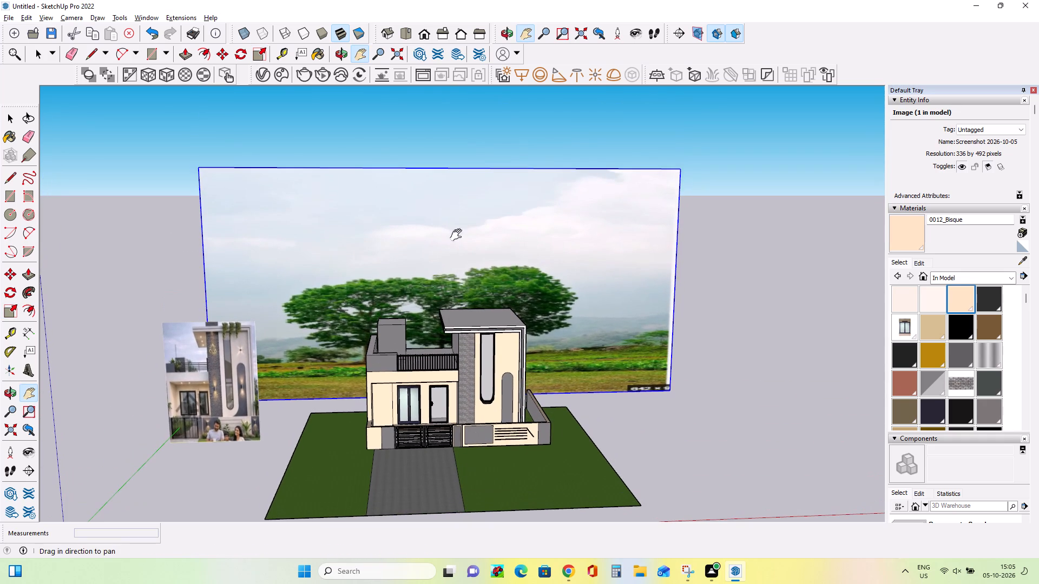
{"action": "scroll", "coordinate": [459, 187], "scroll_direction": "up", "scroll_amount": 1}
{"action": "left_click", "coordinate": [459, 191]}
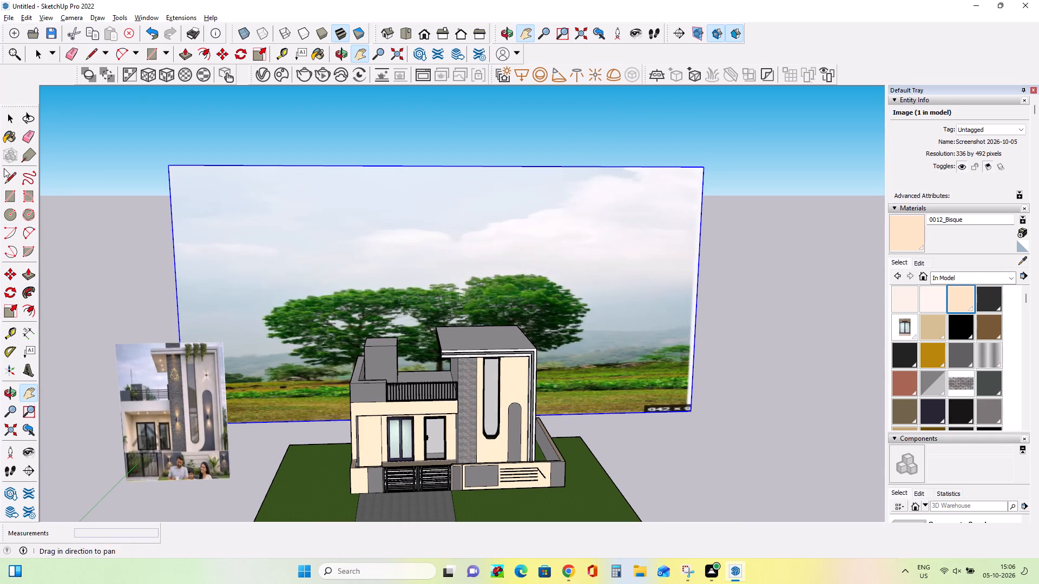
{"action": "left_click", "coordinate": [9, 115]}
{"action": "left_click", "coordinate": [290, 268]}
{"action": "left_click", "coordinate": [8, 312]}
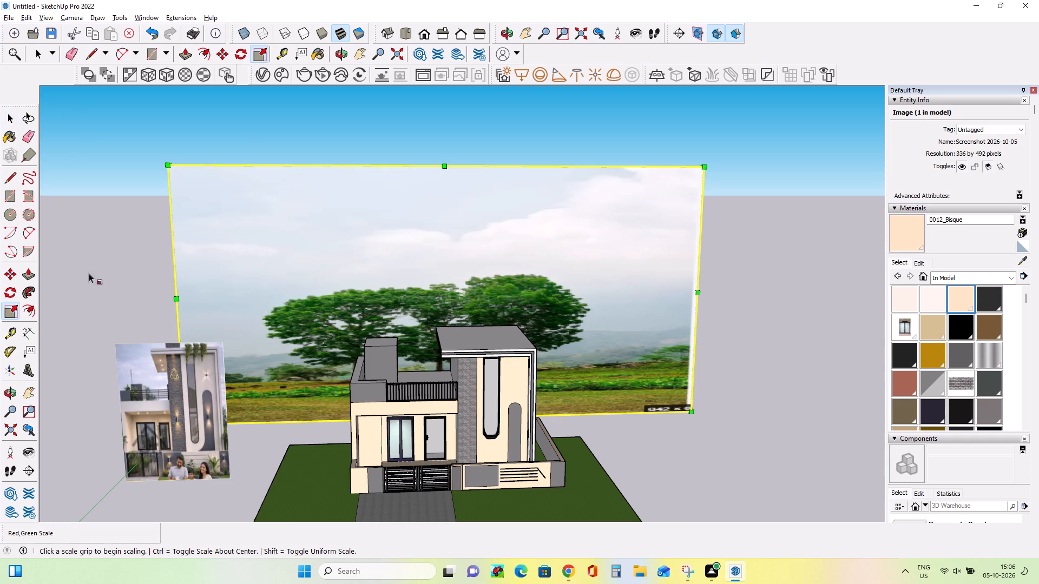
{"action": "left_click", "coordinate": [442, 162]}
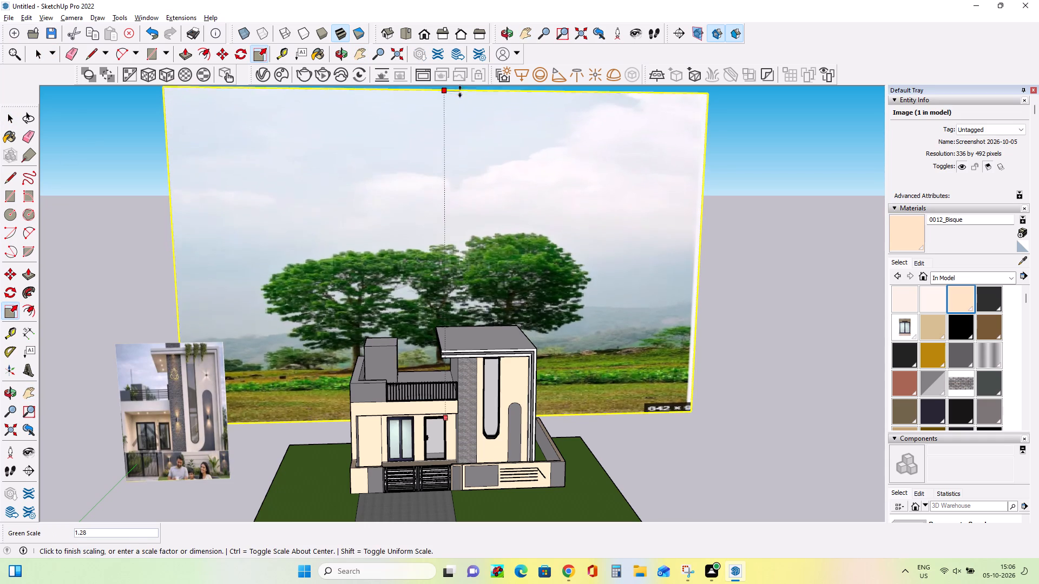
{"action": "left_click", "coordinate": [465, 83]}
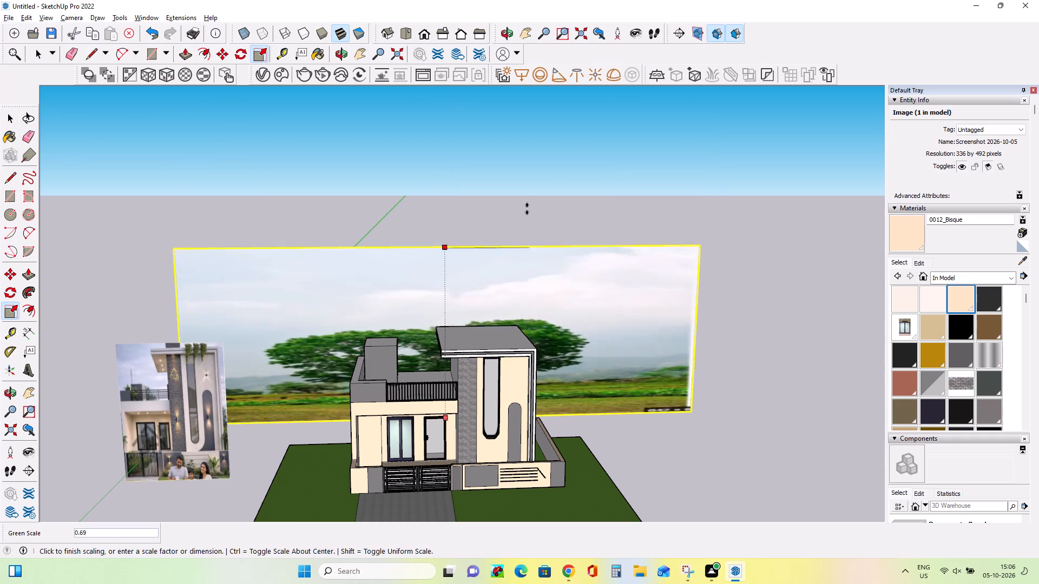
{"action": "scroll", "coordinate": [531, 238], "scroll_direction": "down", "scroll_amount": 5}
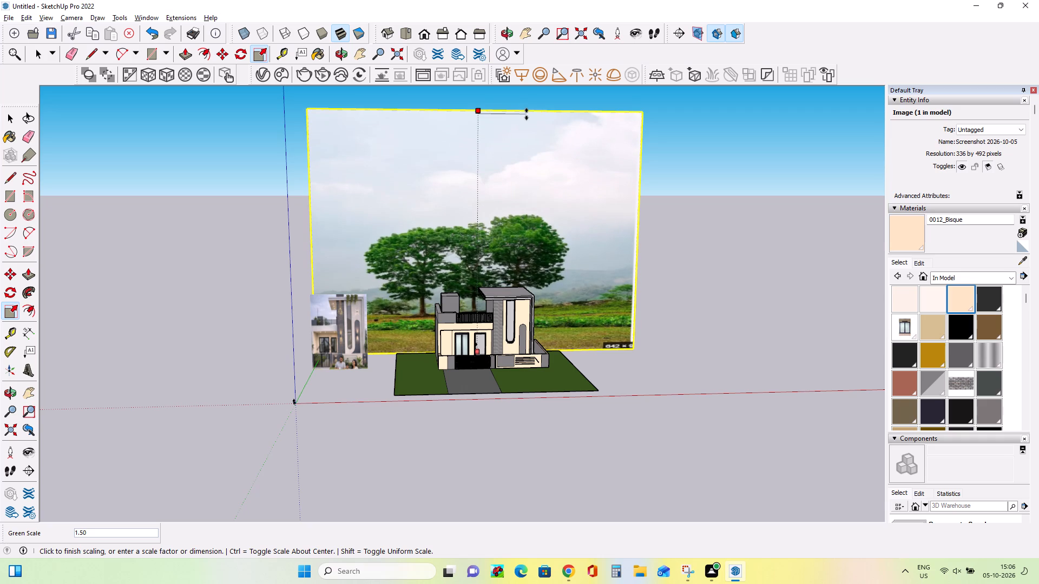
{"action": "left_click", "coordinate": [527, 114]}
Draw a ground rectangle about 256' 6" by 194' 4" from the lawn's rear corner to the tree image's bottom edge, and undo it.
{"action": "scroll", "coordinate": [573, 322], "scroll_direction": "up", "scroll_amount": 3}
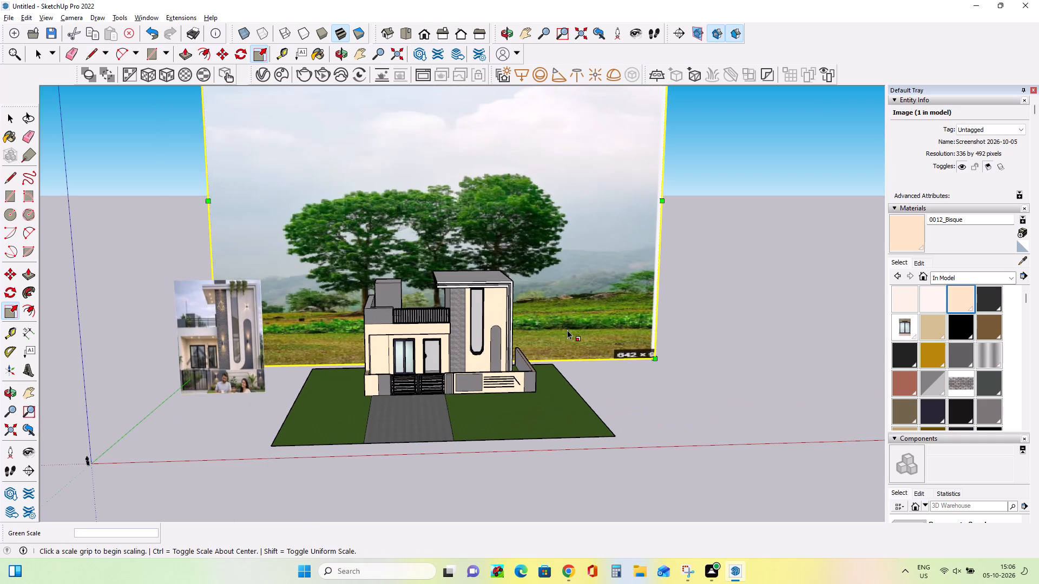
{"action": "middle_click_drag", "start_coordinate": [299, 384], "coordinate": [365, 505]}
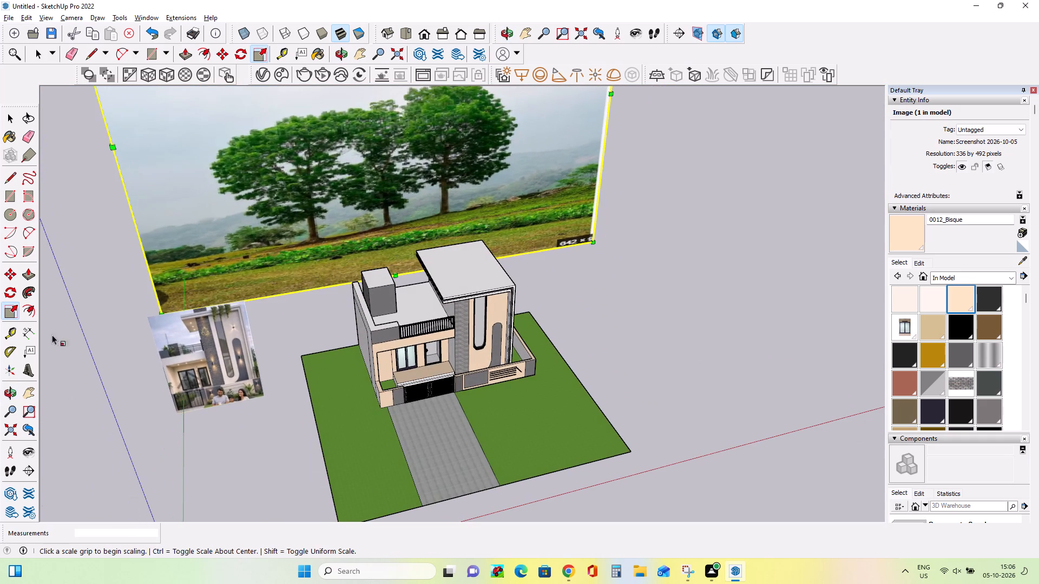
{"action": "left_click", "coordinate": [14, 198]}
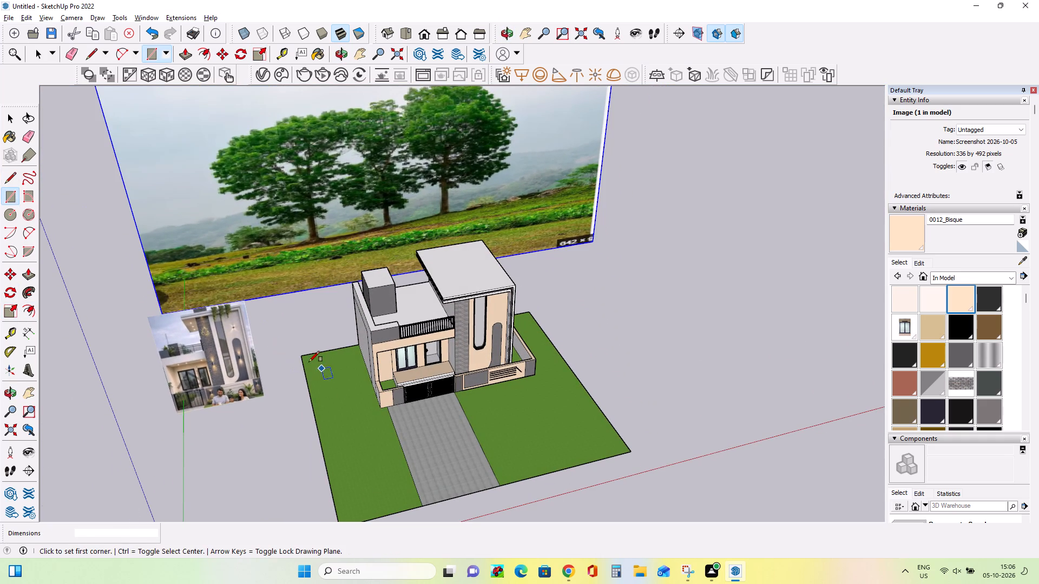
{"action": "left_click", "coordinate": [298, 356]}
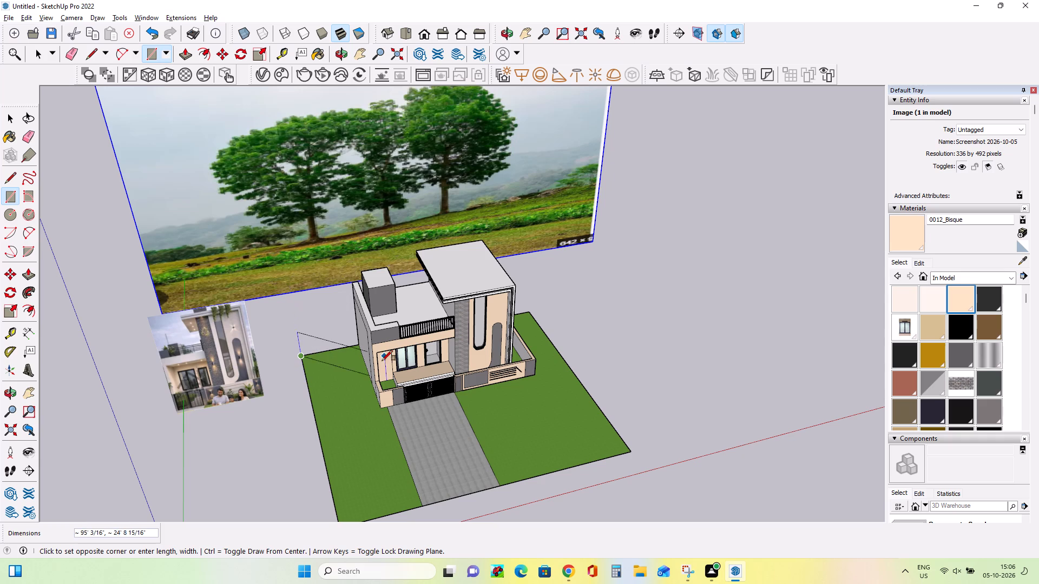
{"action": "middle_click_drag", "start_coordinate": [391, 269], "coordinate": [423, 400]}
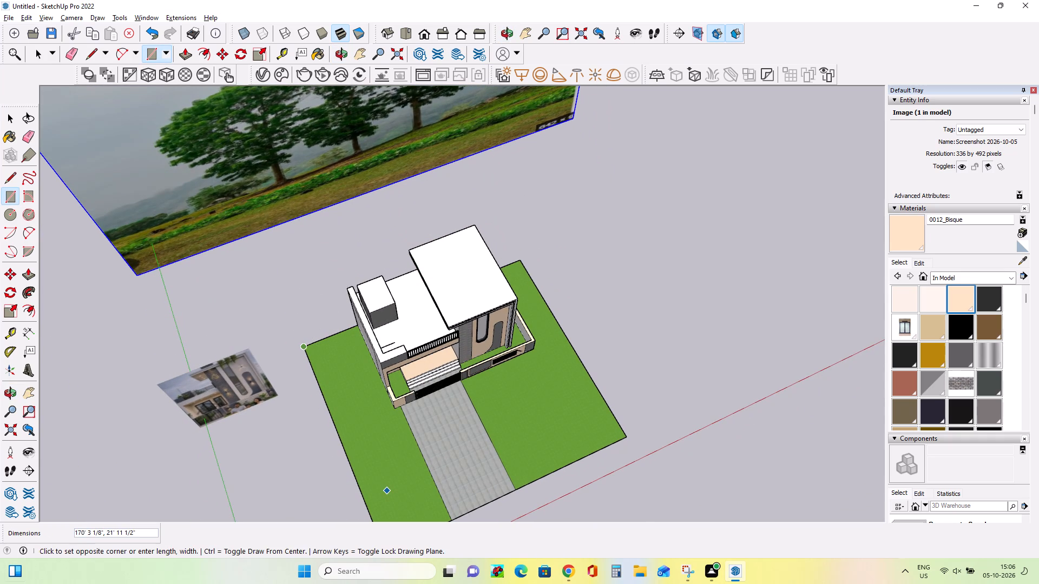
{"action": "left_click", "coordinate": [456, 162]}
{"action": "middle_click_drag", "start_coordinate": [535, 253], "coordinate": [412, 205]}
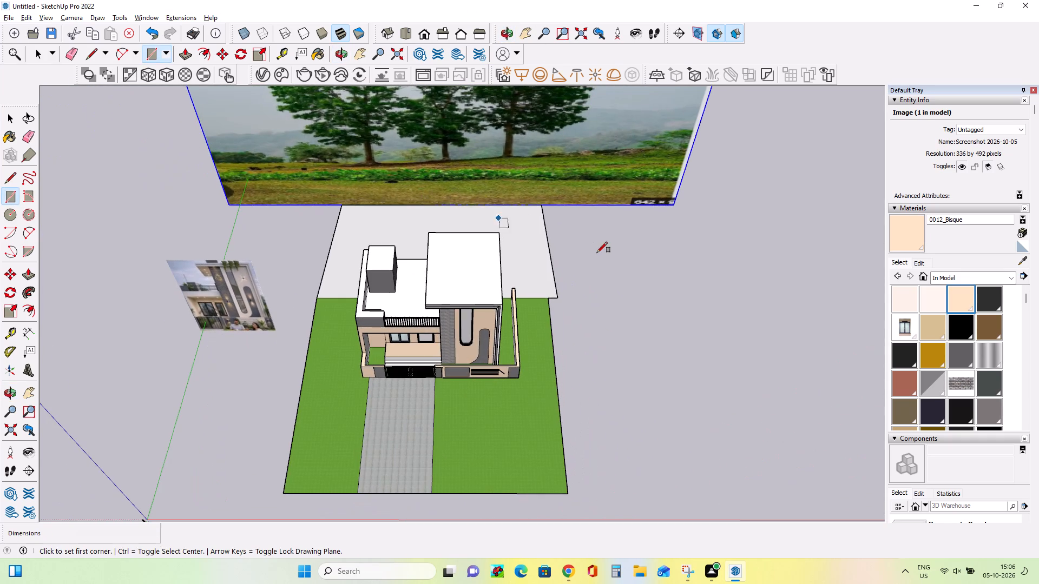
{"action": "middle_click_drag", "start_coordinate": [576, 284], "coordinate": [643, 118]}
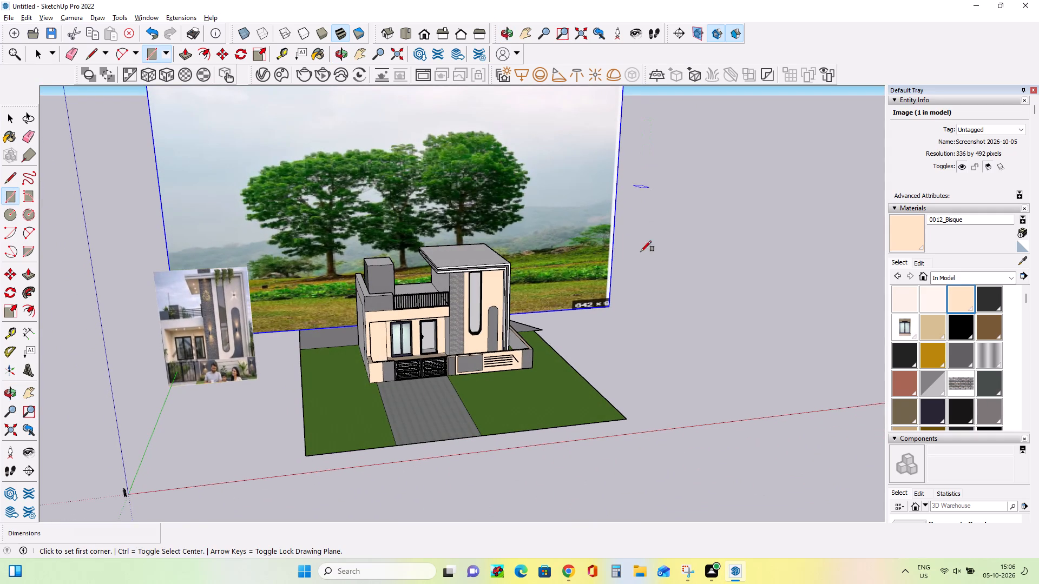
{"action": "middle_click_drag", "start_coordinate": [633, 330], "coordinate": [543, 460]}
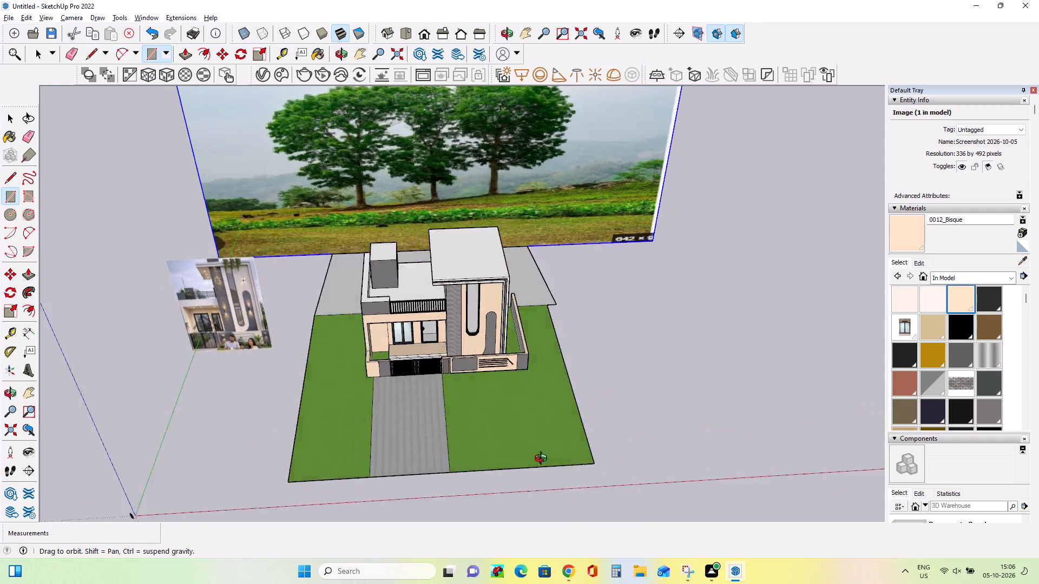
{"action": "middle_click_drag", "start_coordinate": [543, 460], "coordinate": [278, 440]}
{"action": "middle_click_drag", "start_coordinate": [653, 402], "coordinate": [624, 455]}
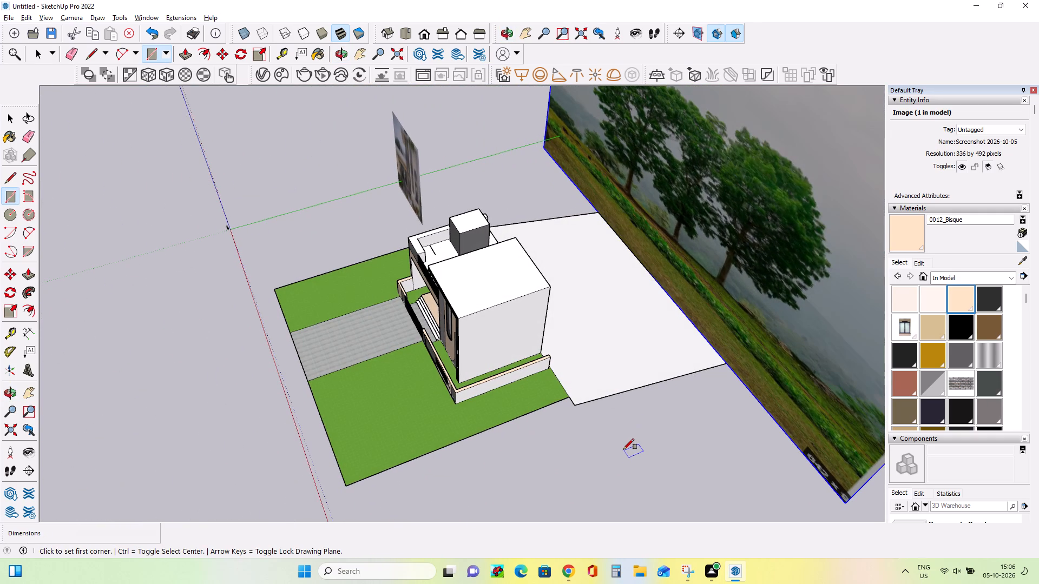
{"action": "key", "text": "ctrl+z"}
Draw a ground rectangle about 246' 7" by 157' 9" from the lawn's tower-side rear corner to the tree image's base.
{"action": "left_click", "coordinate": [565, 396]}
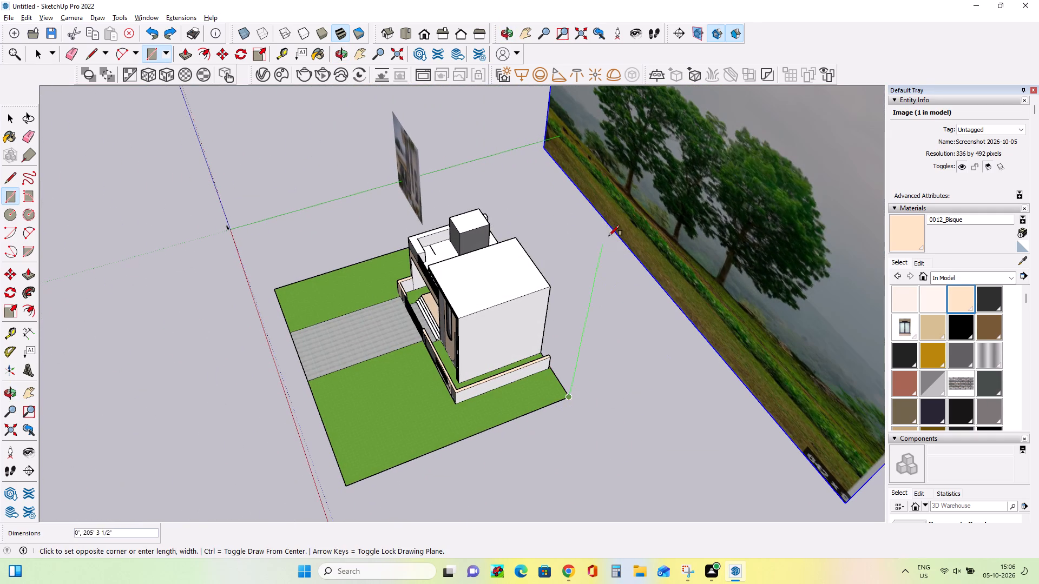
{"action": "left_click", "coordinate": [584, 205]}
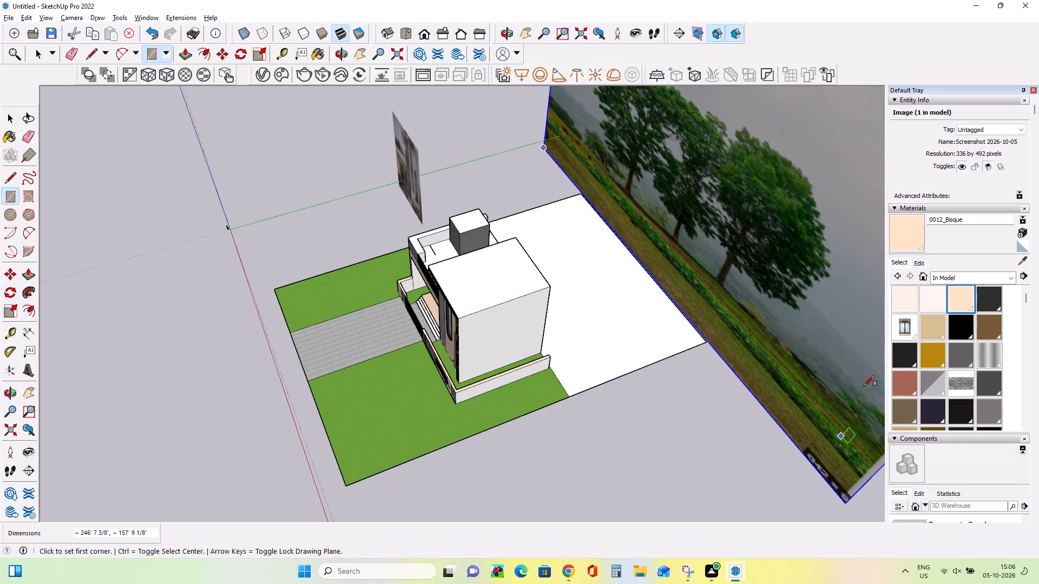
Paint the ground rectangle behind the house with Grass Dark Green from the Landscaping, Fencing and Vegetation materials.
{"action": "left_click", "coordinate": [957, 278]}
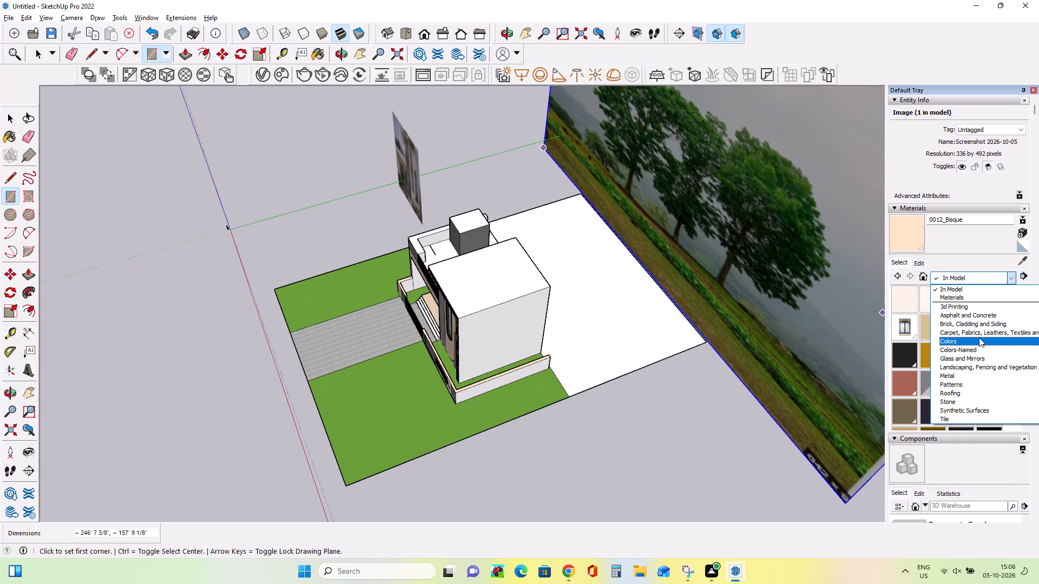
{"action": "left_click", "coordinate": [975, 366]}
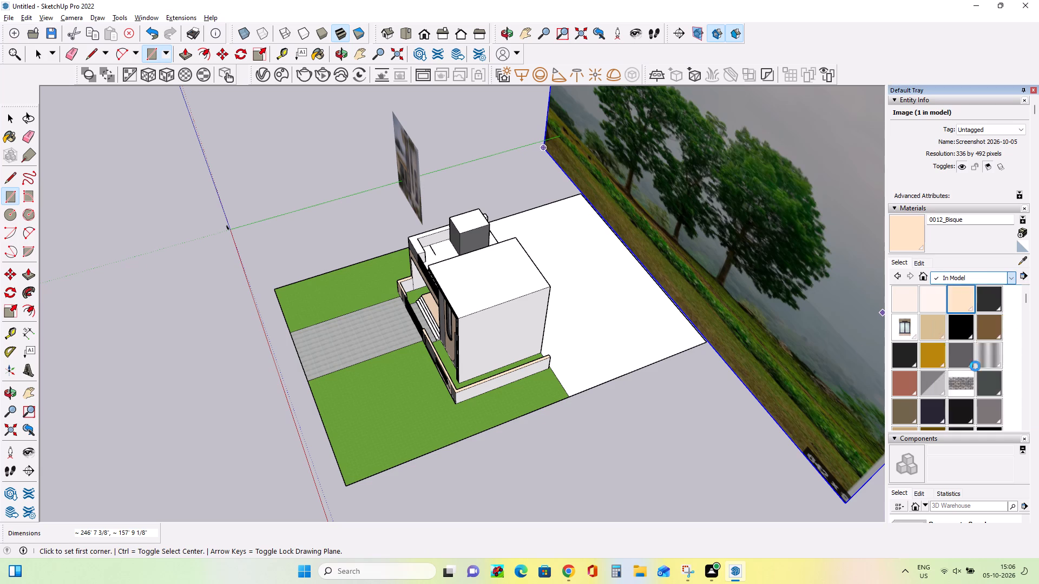
{"action": "left_click", "coordinate": [988, 349]}
{"action": "left_click", "coordinate": [647, 353]}
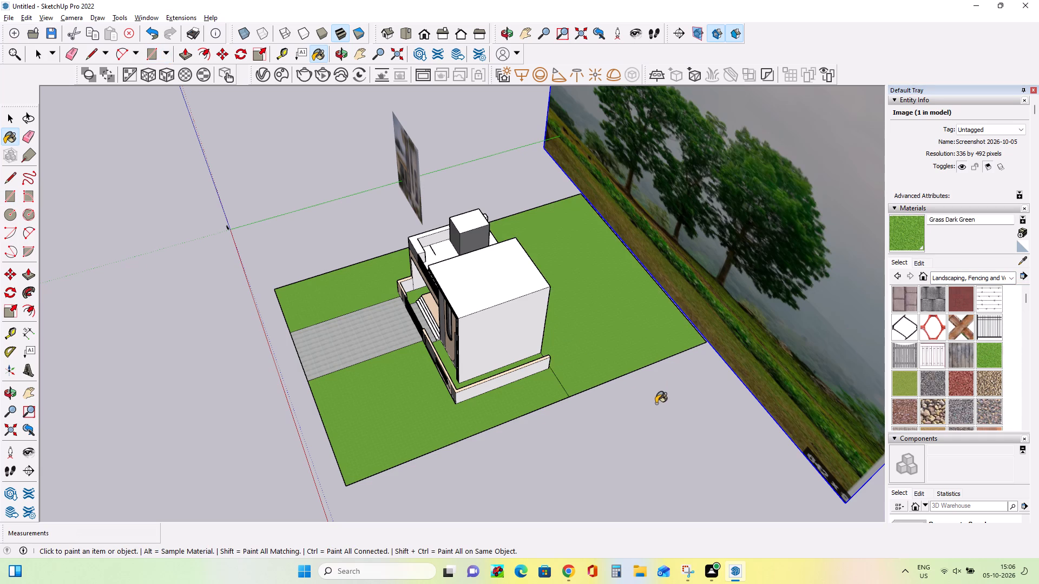
Start a V-Ray render of the house's front elevation, framed with the whole tree group of the backdrop behind it.
{"action": "middle_click_drag", "start_coordinate": [655, 416], "coordinate": [907, 290]}
{"action": "middle_click_drag", "start_coordinate": [590, 377], "coordinate": [713, 377]}
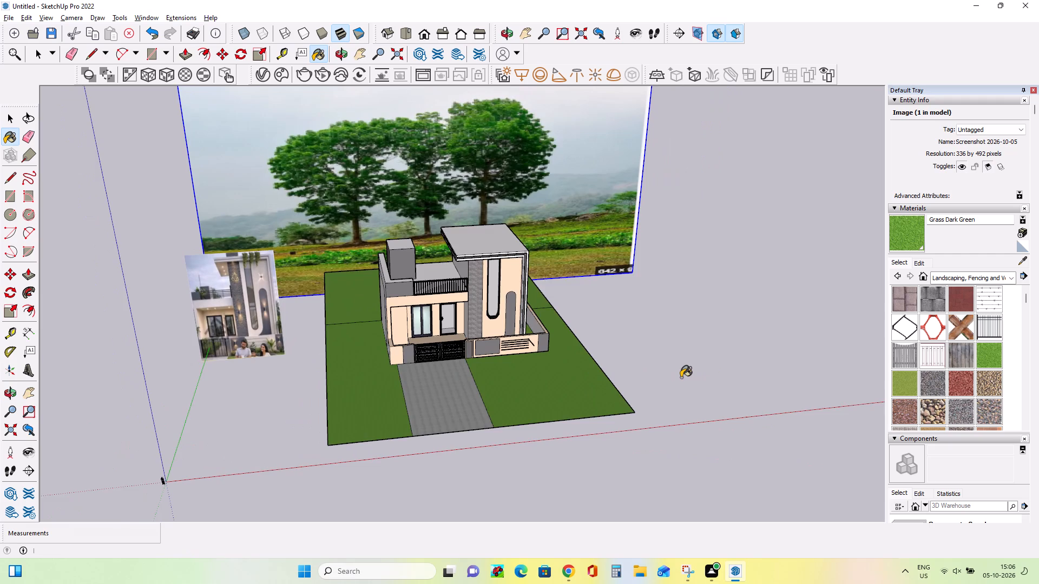
{"action": "middle_click_drag", "start_coordinate": [681, 377], "coordinate": [634, 357]}
{"action": "middle_click", "coordinate": [634, 357]}
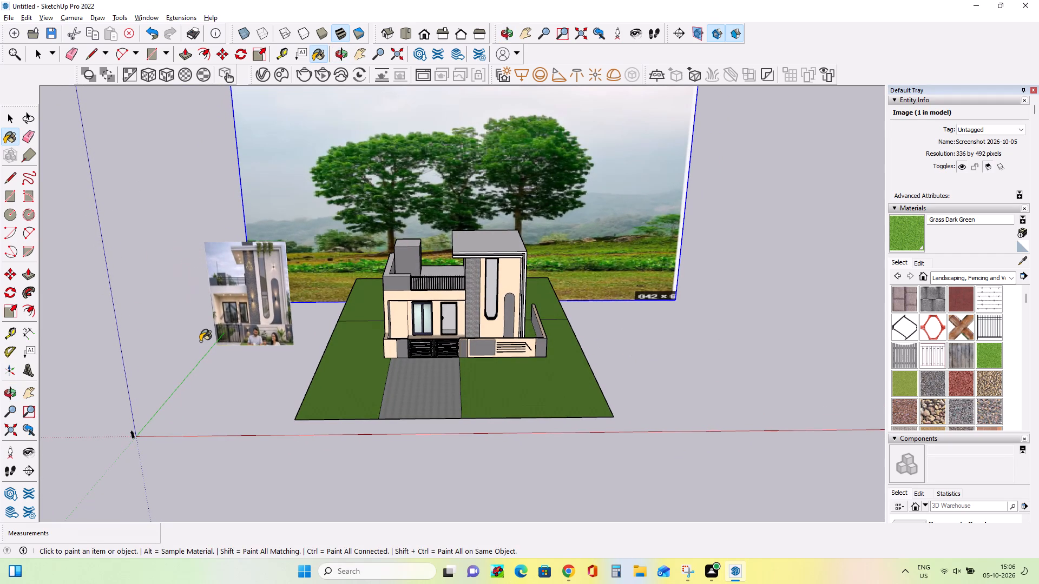
{"action": "middle_click_drag", "start_coordinate": [496, 408], "coordinate": [502, 375]}
{"action": "left_click", "coordinate": [24, 398]}
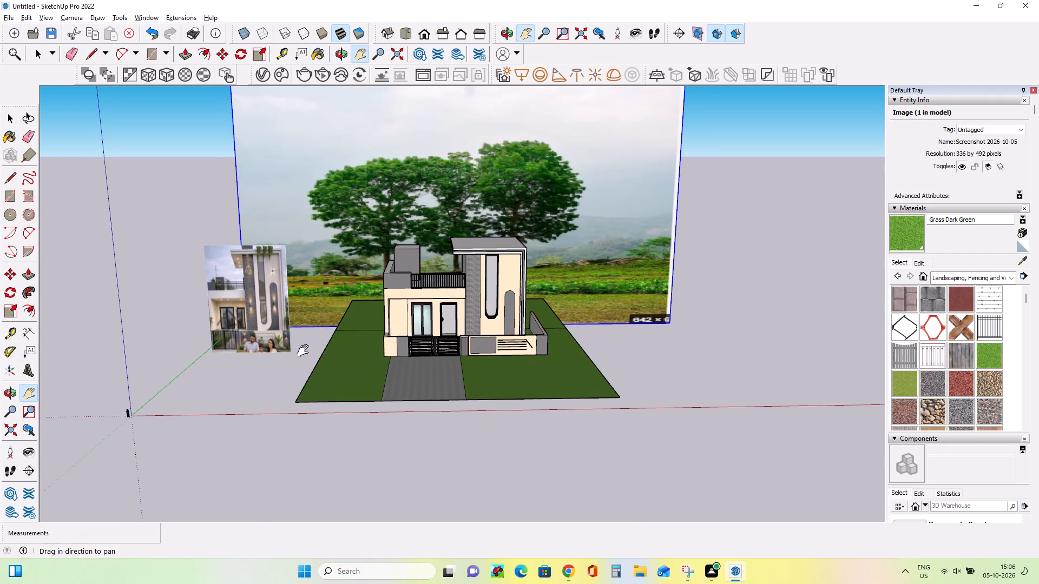
{"action": "left_click_drag", "start_coordinate": [361, 336], "coordinate": [351, 440]}
{"action": "left_click", "coordinate": [351, 440]}
{"action": "middle_click_drag", "start_coordinate": [473, 429], "coordinate": [482, 389]}
{"action": "scroll", "coordinate": [478, 393], "scroll_direction": "up", "scroll_amount": 3}
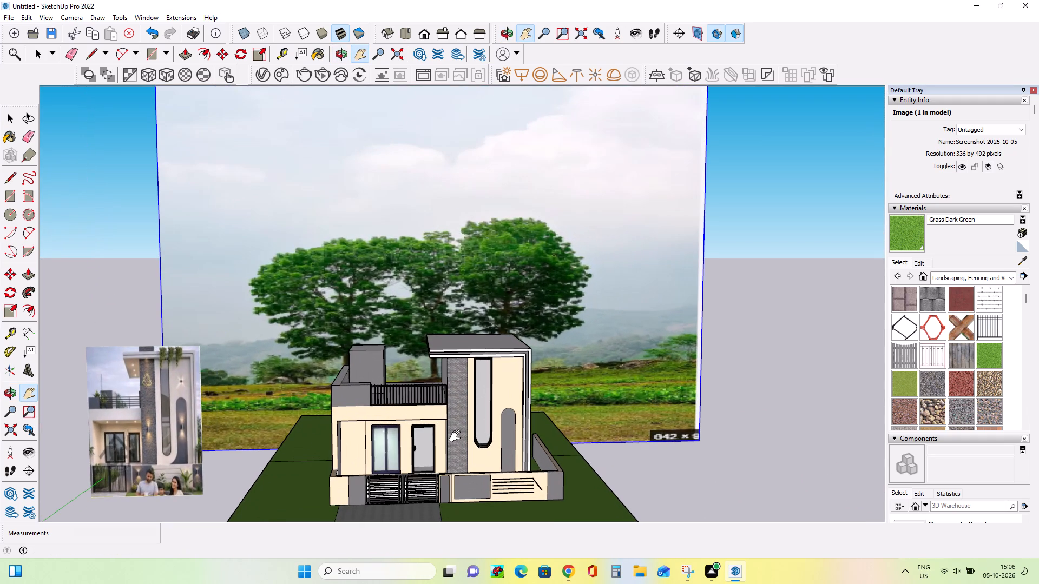
{"action": "left_click_drag", "start_coordinate": [457, 436], "coordinate": [458, 427]}
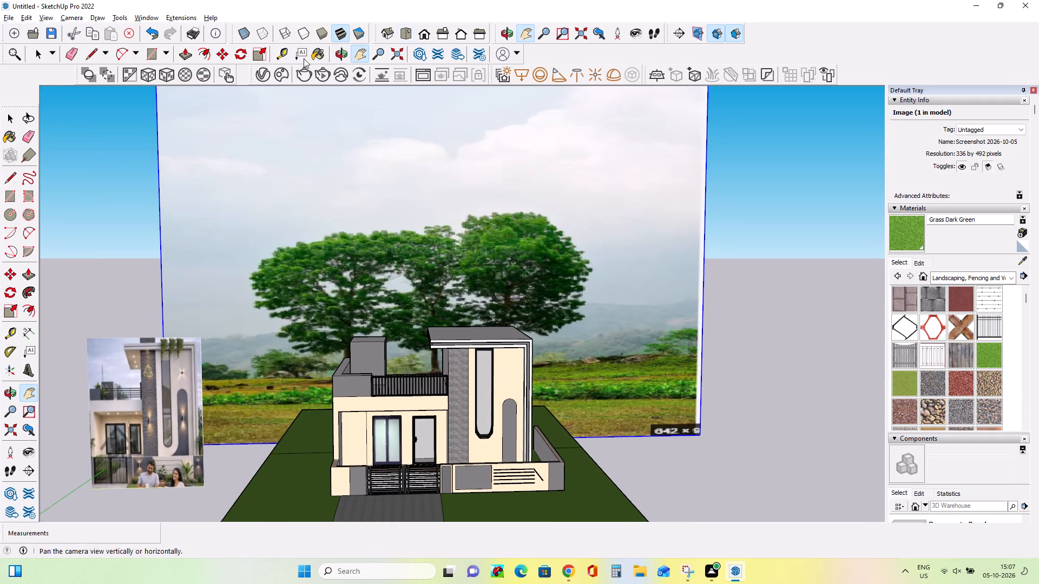
{"action": "left_click", "coordinate": [300, 72]}
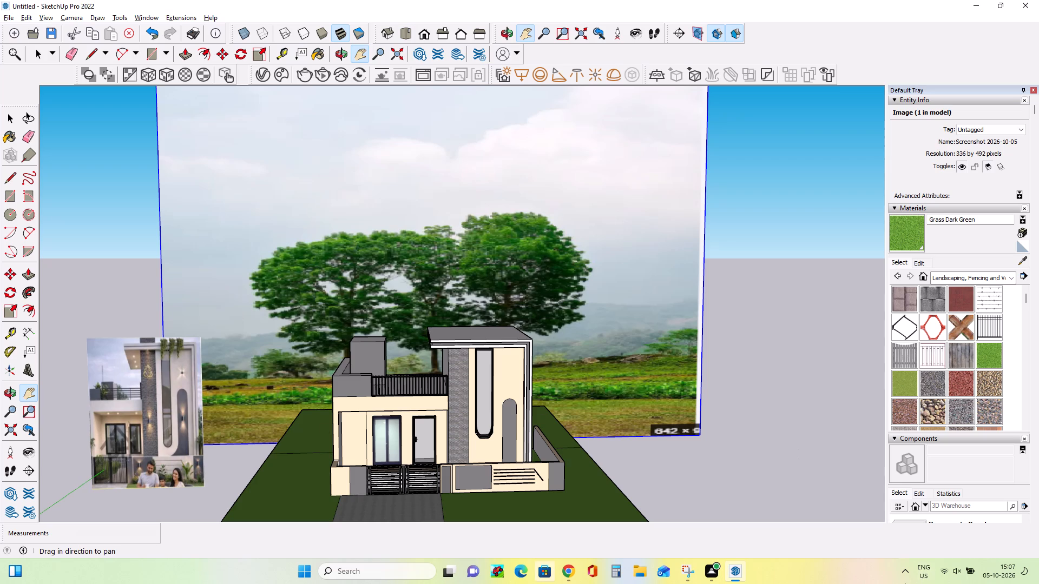
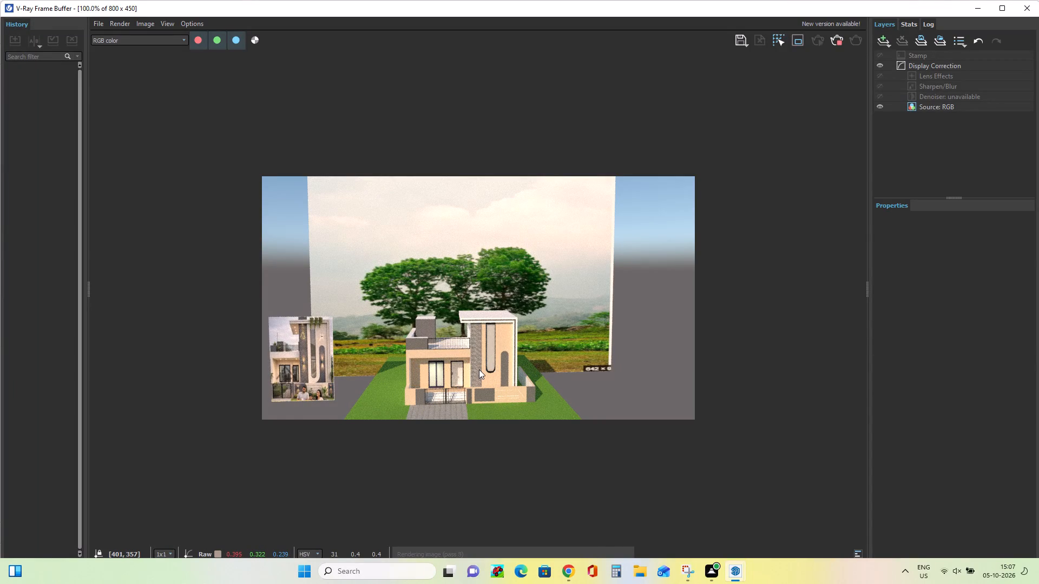
Examine the front-elevation render of the house, lawns and tree backdrop up close, and close the render window.
{"action": "scroll", "coordinate": [479, 373], "scroll_direction": "up", "scroll_amount": 5, "text": "ctrl"}
{"action": "scroll", "coordinate": [479, 373], "scroll_direction": "down", "scroll_amount": 6, "text": "ctrl"}
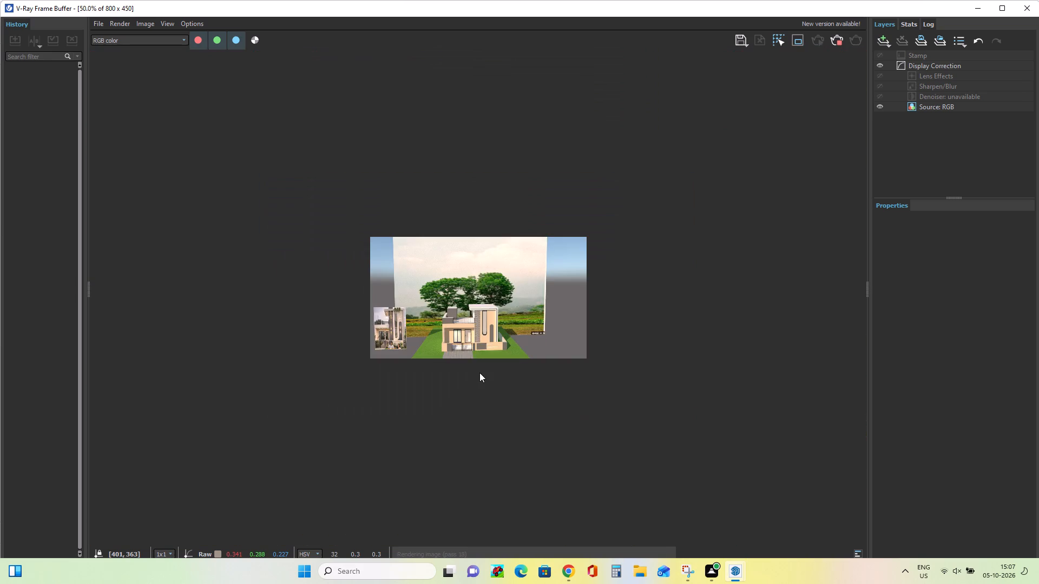
{"action": "scroll", "coordinate": [479, 373], "scroll_direction": "up", "scroll_amount": 2, "text": "ctrl"}
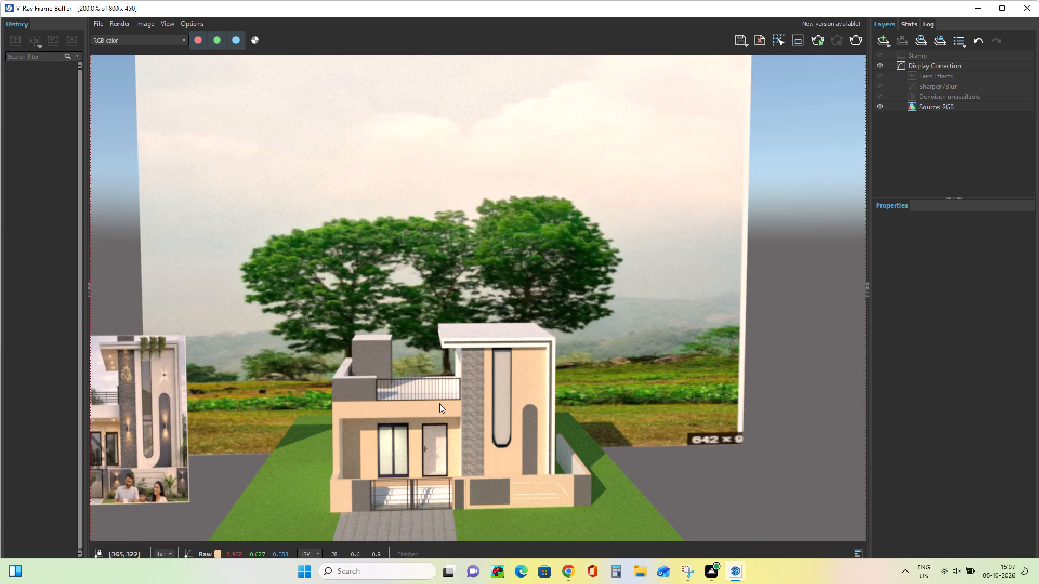
{"action": "middle_click_drag", "start_coordinate": [474, 452], "coordinate": [475, 437]}
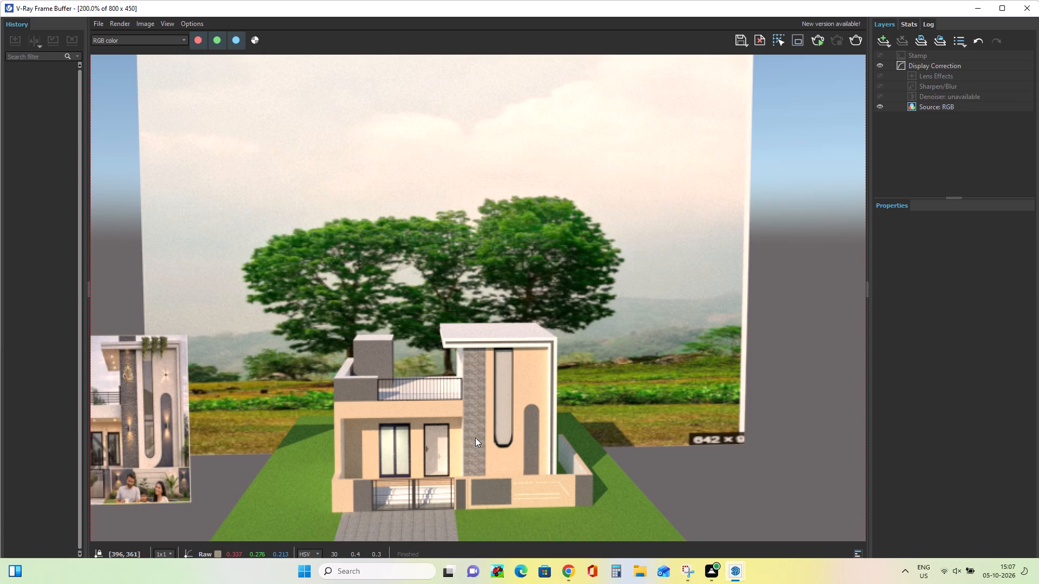
{"action": "middle_click_drag", "start_coordinate": [475, 437], "coordinate": [476, 437]}
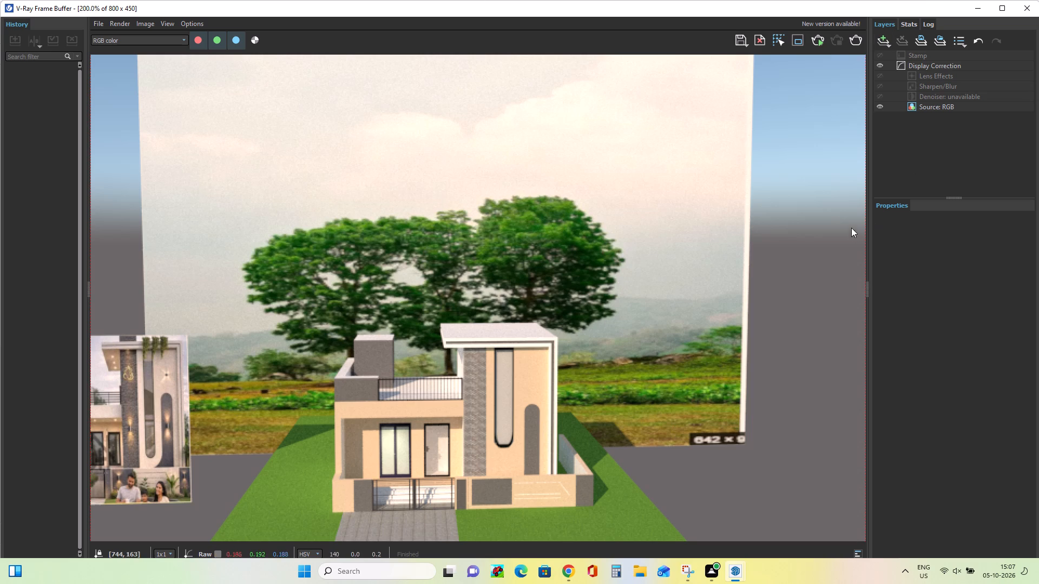
{"action": "left_click", "coordinate": [1030, 11]}
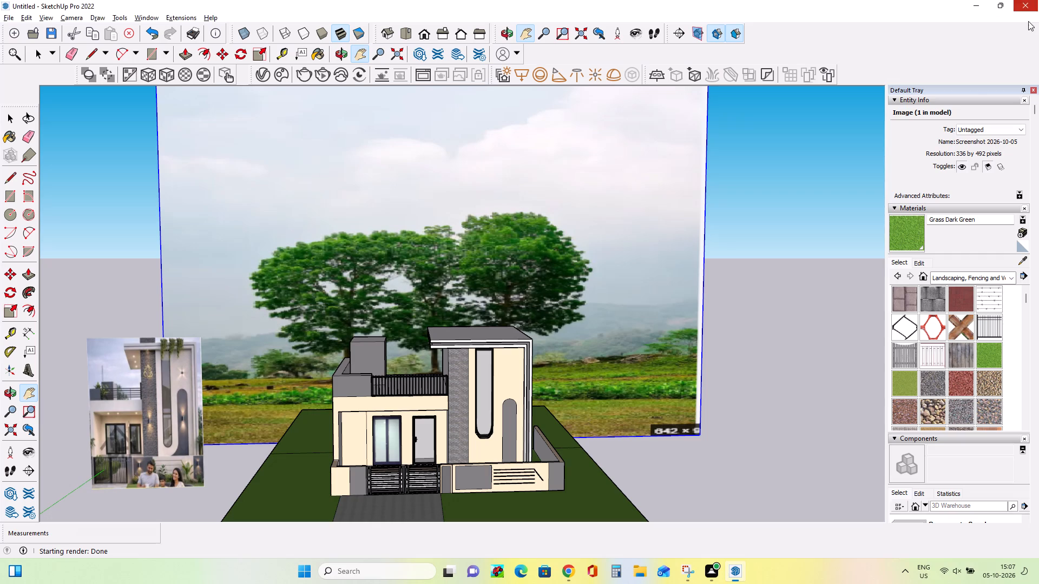
Delete the reference elevation image standing beside the house model.
{"action": "scroll", "coordinate": [408, 489], "scroll_direction": "up", "scroll_amount": 1}
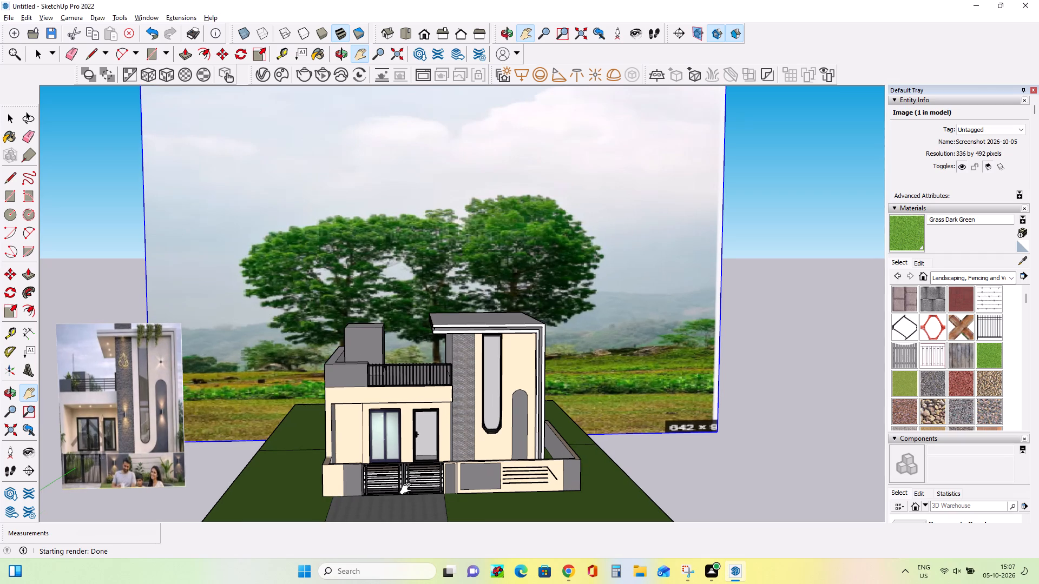
{"action": "left_click_drag", "start_coordinate": [421, 502], "coordinate": [428, 476]}
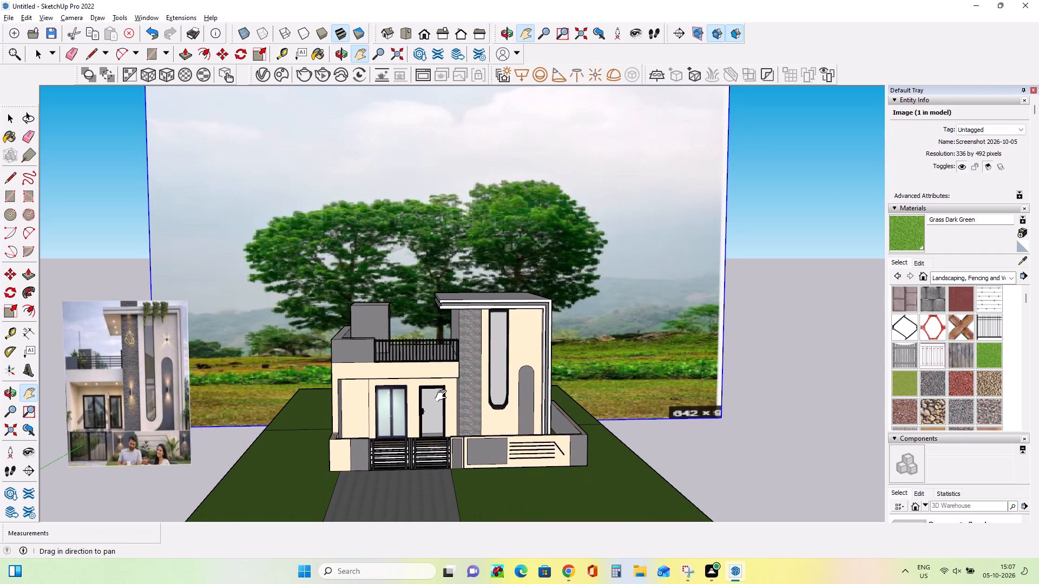
{"action": "scroll", "coordinate": [443, 396], "scroll_direction": "up", "scroll_amount": 1}
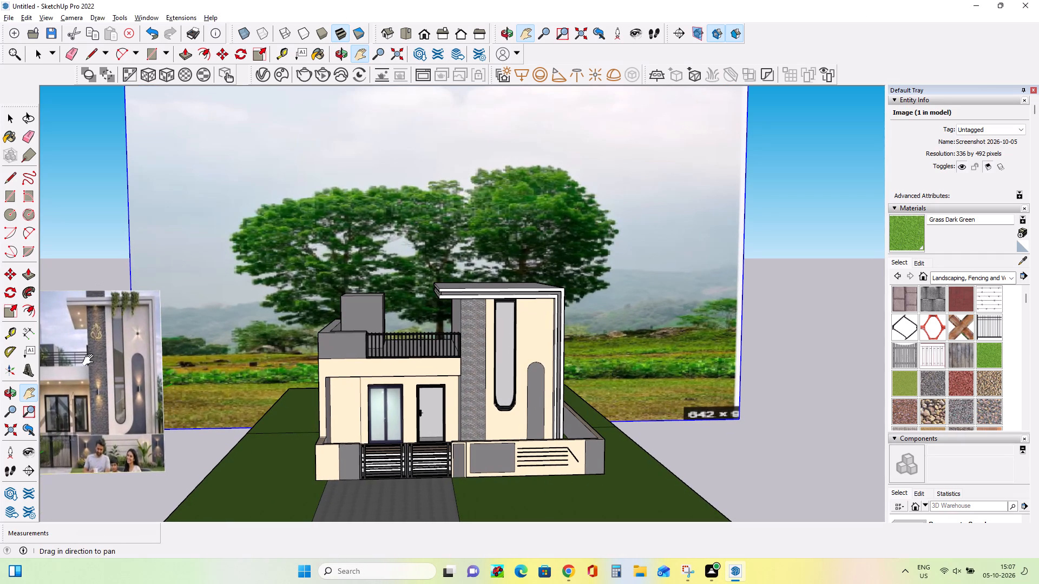
{"action": "left_click", "coordinate": [10, 123]}
{"action": "left_click", "coordinate": [113, 360]}
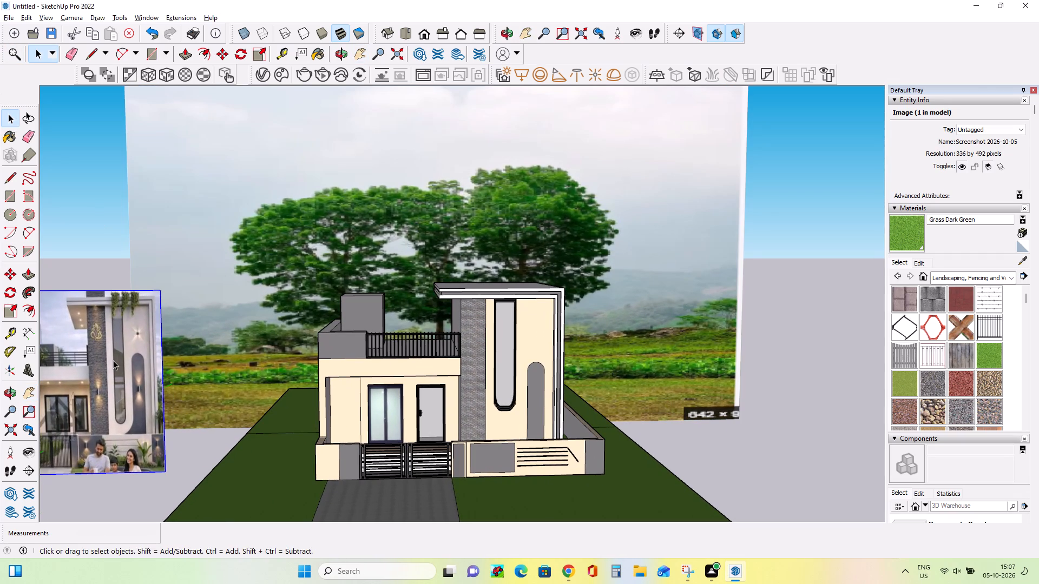
{"action": "key", "text": "Delete"}
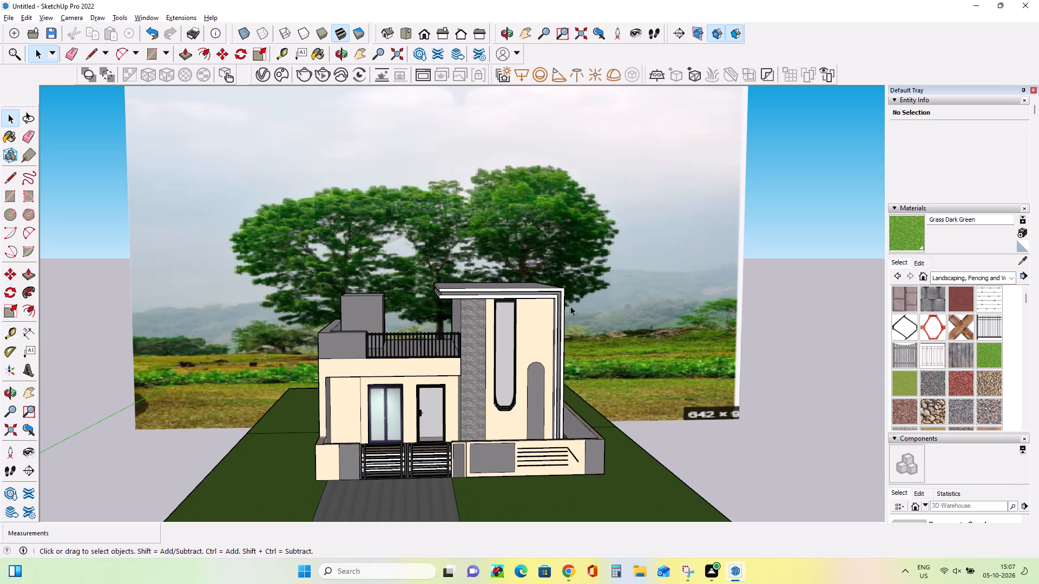
Render the closer front view of the house and tree backdrop with V-Ray.
{"action": "left_click", "coordinate": [304, 72]}
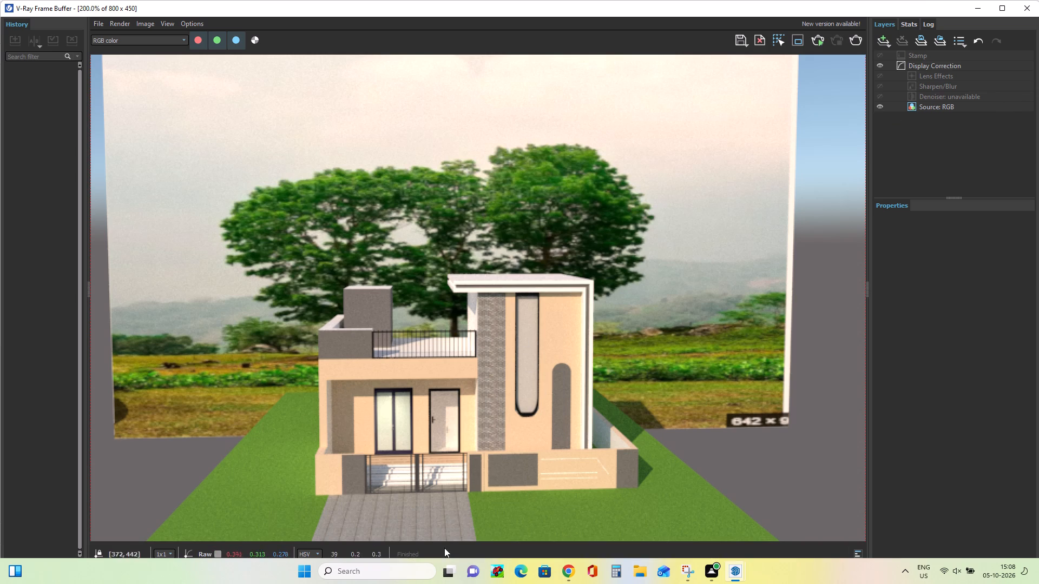
Switch to Snipping Tool, capture the rendered house with its trees, lawns and driveway as a rectangular snip, and view it in a maximized window.
{"action": "left_click", "coordinate": [692, 575]}
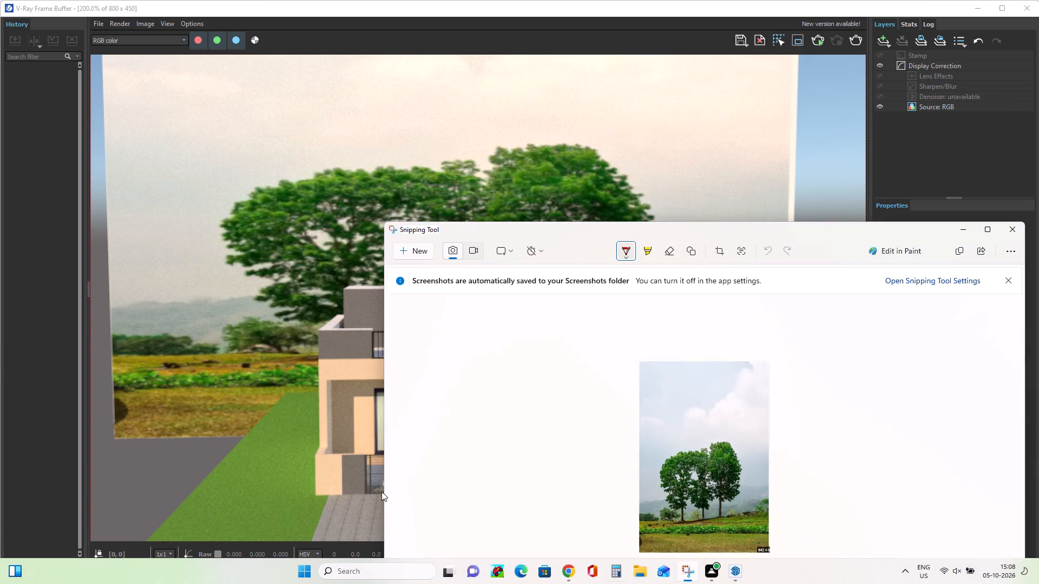
{"action": "left_click", "coordinate": [410, 247]}
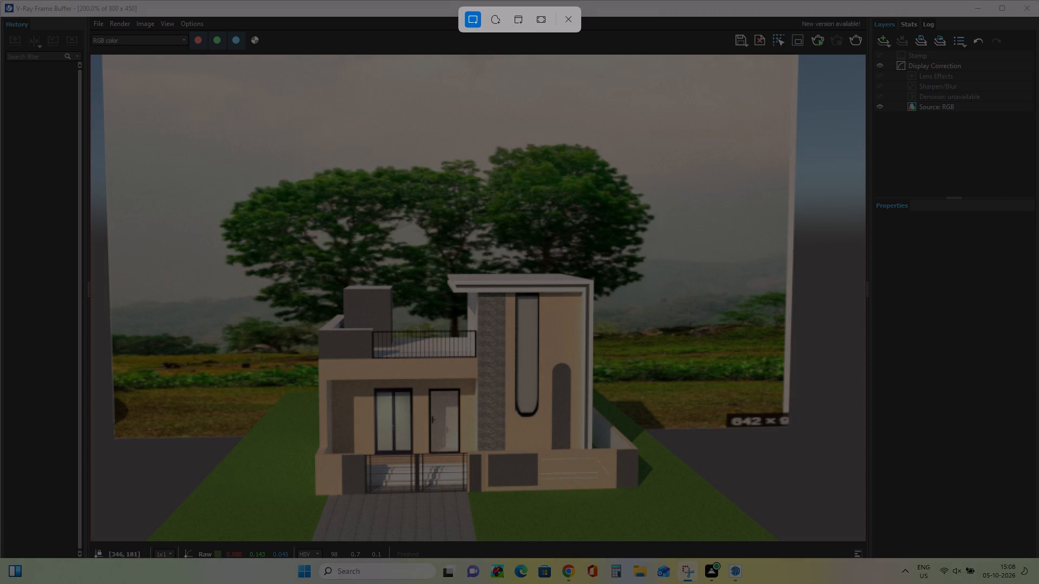
{"action": "left_click_drag", "start_coordinate": [255, 143], "coordinate": [345, 222]}
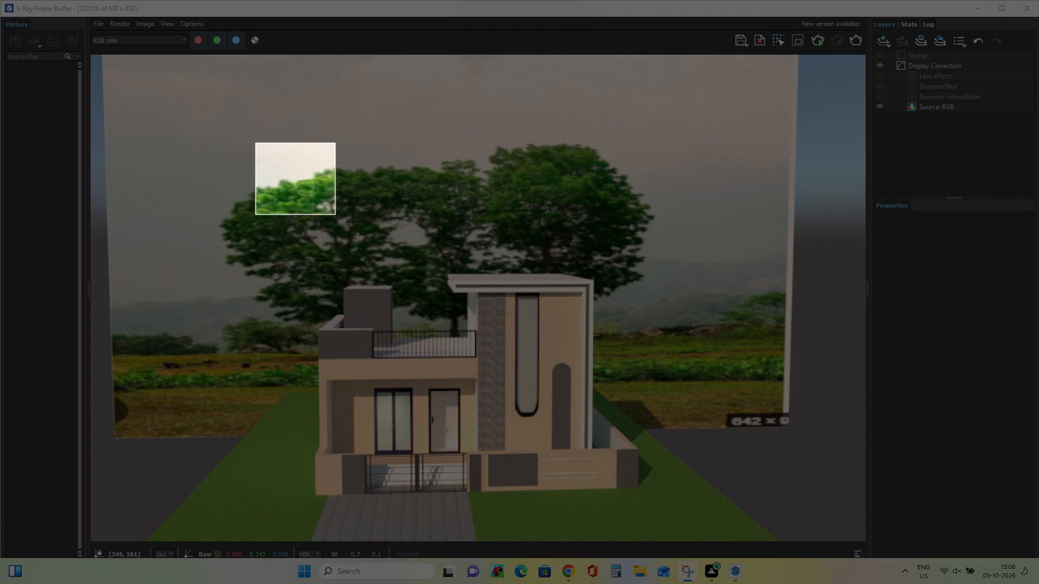
{"action": "left_click_drag", "start_coordinate": [345, 222], "coordinate": [666, 503]}
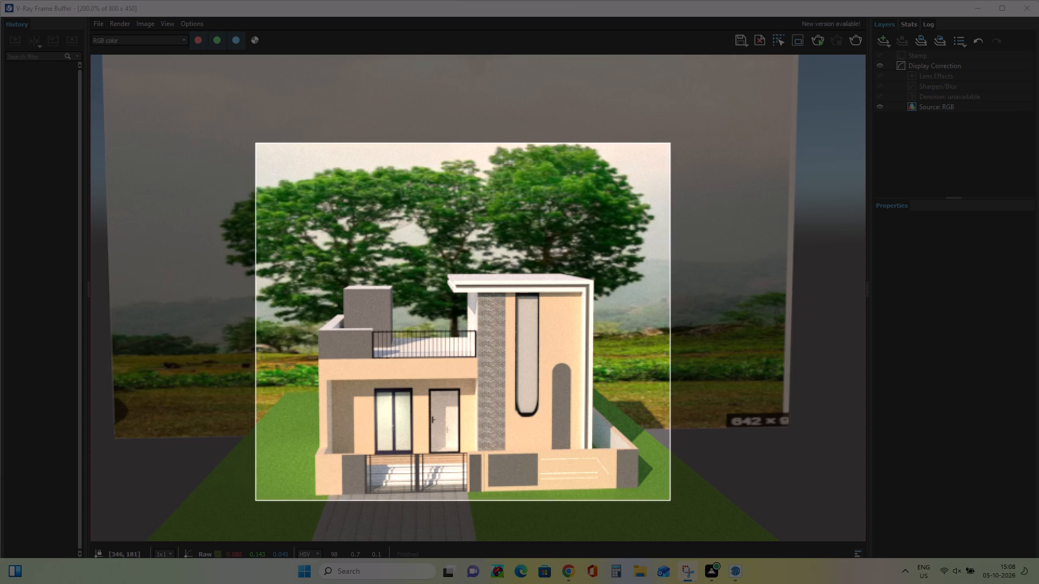
{"action": "left_click_drag", "start_coordinate": [666, 503], "coordinate": [676, 532]}
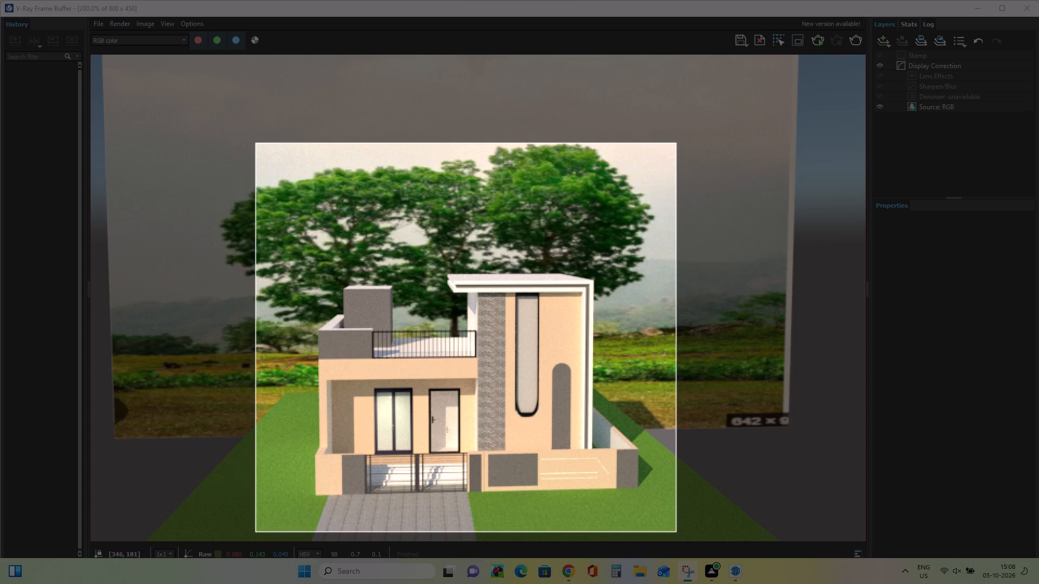
{"action": "left_click_drag", "start_coordinate": [676, 532], "coordinate": [654, 543]}
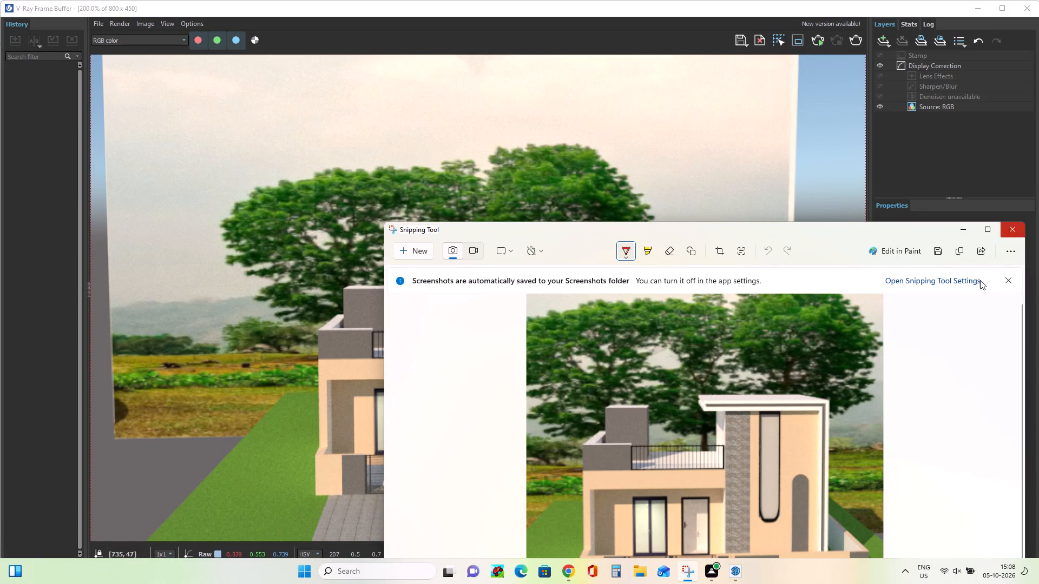
{"action": "left_click", "coordinate": [984, 229]}
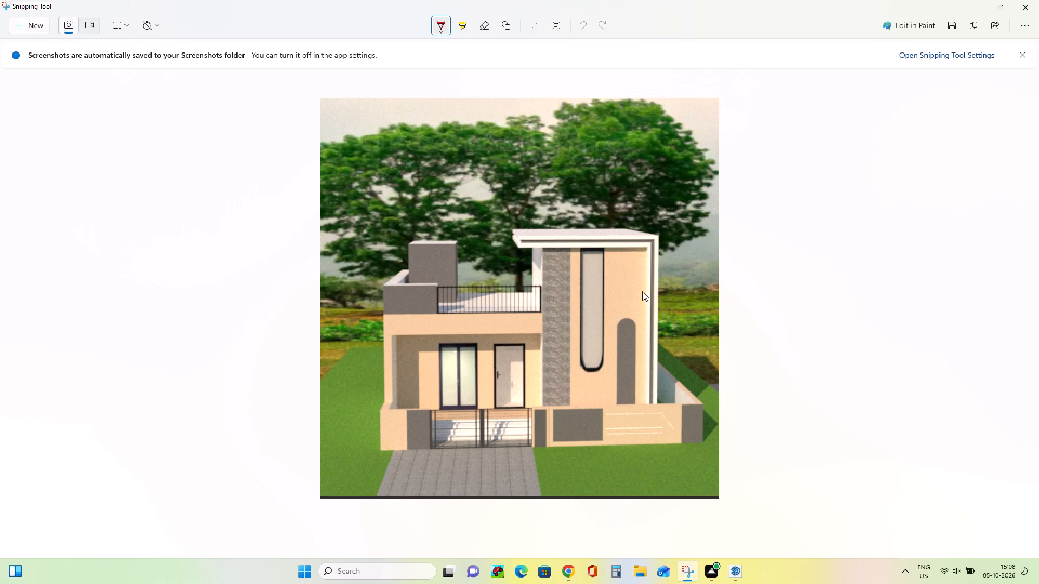
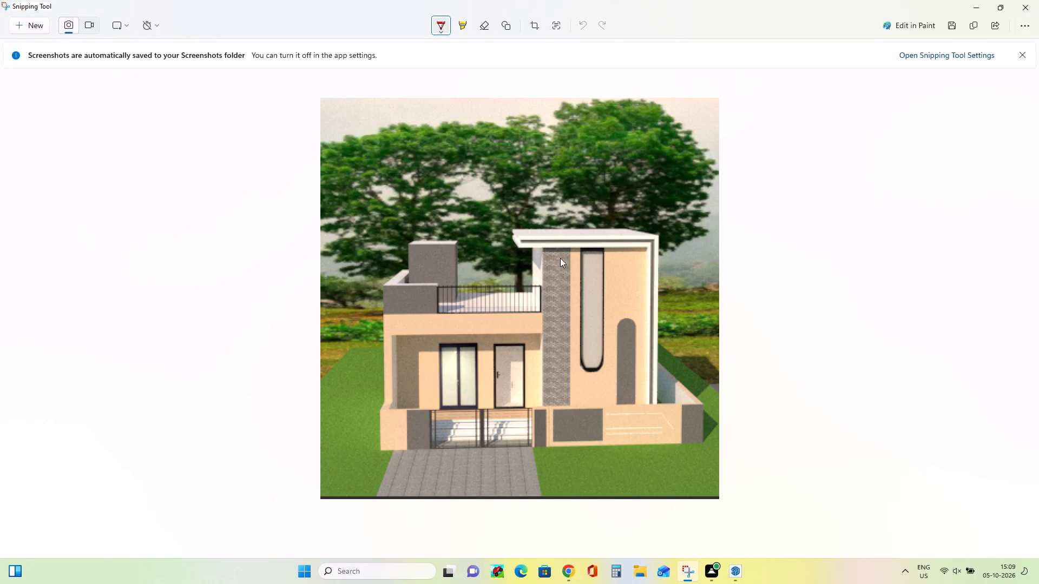
Leave the captured snip and close the V-Ray render window, returning to the house model.
{"action": "left_click", "coordinate": [974, 8]}
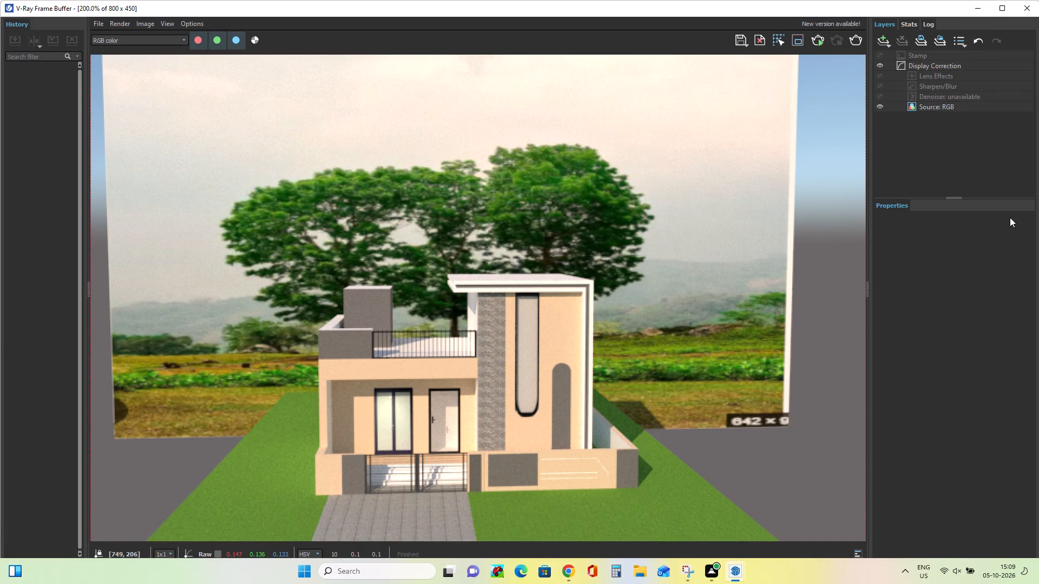
{"action": "left_click", "coordinate": [1030, 6]}
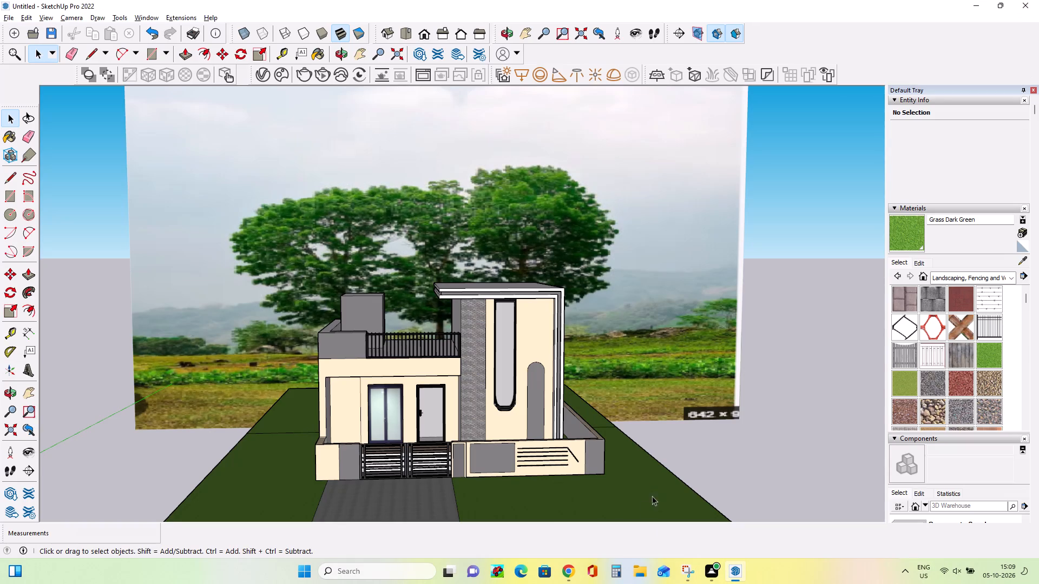
Push/Pull the top bent strip on the front boundary wall by about 1' 9 1/8", flush with the wall face.
{"action": "scroll", "coordinate": [581, 495], "scroll_direction": "up", "scroll_amount": 18}
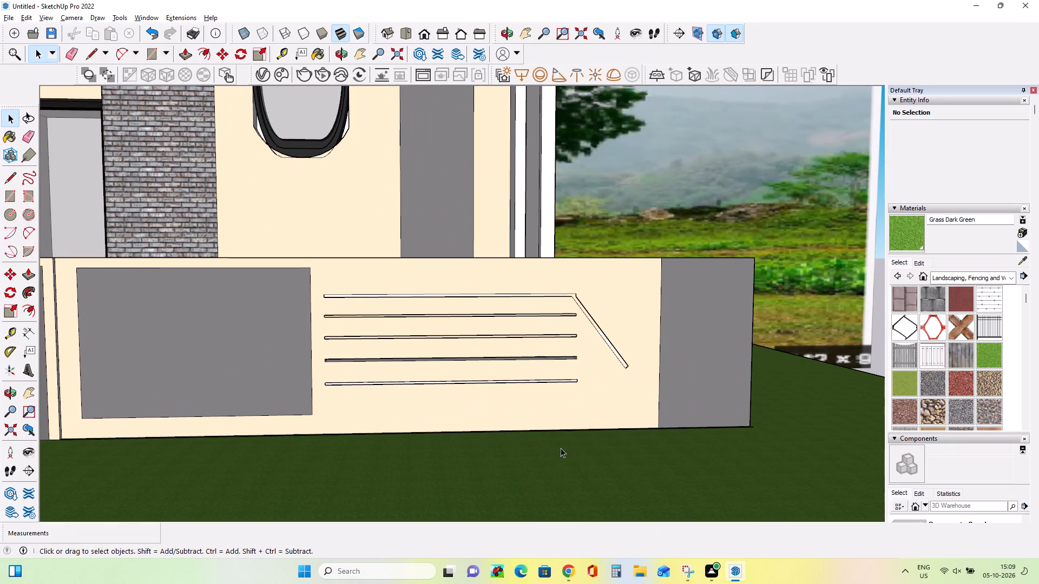
{"action": "middle_click_drag", "start_coordinate": [578, 420], "coordinate": [583, 440]}
{"action": "scroll", "coordinate": [569, 341], "scroll_direction": "up", "scroll_amount": 3}
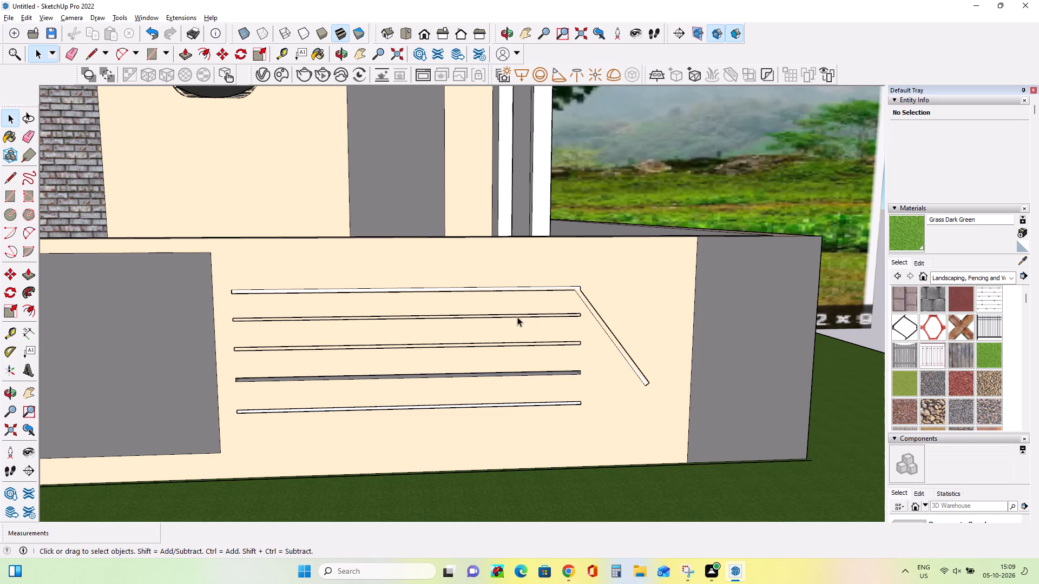
{"action": "scroll", "coordinate": [488, 316], "scroll_direction": "up", "scroll_amount": 2}
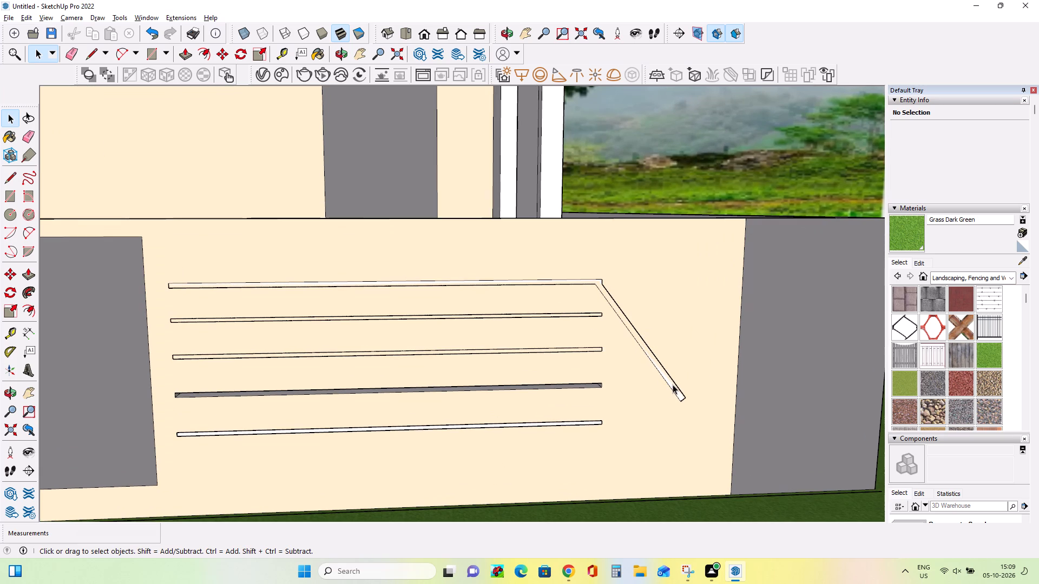
{"action": "left_click", "coordinate": [464, 281]}
{"action": "left_click", "coordinate": [465, 288]}
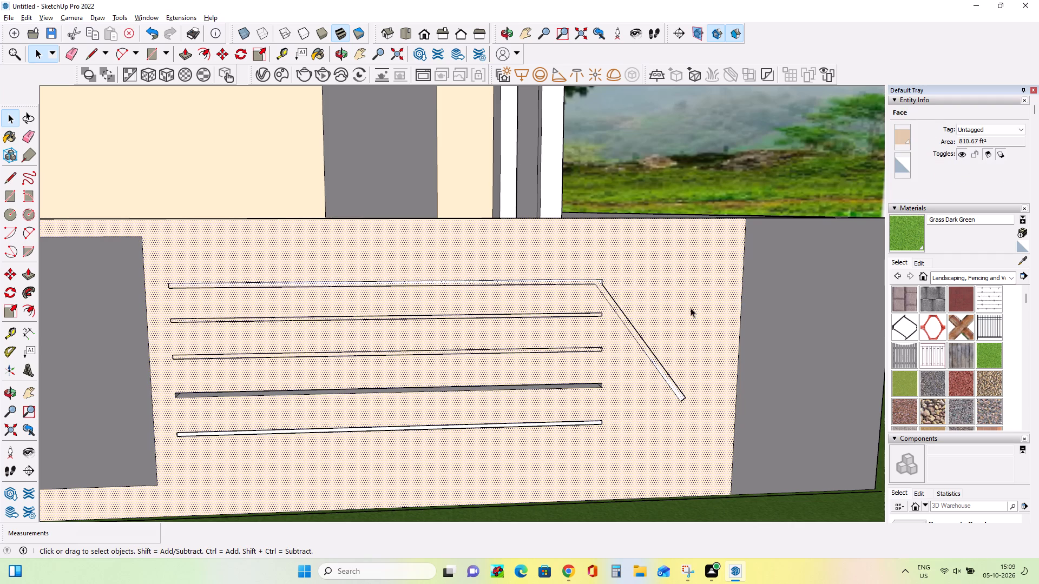
{"action": "left_click", "coordinate": [718, 307]}
{"action": "left_click", "coordinate": [707, 194]}
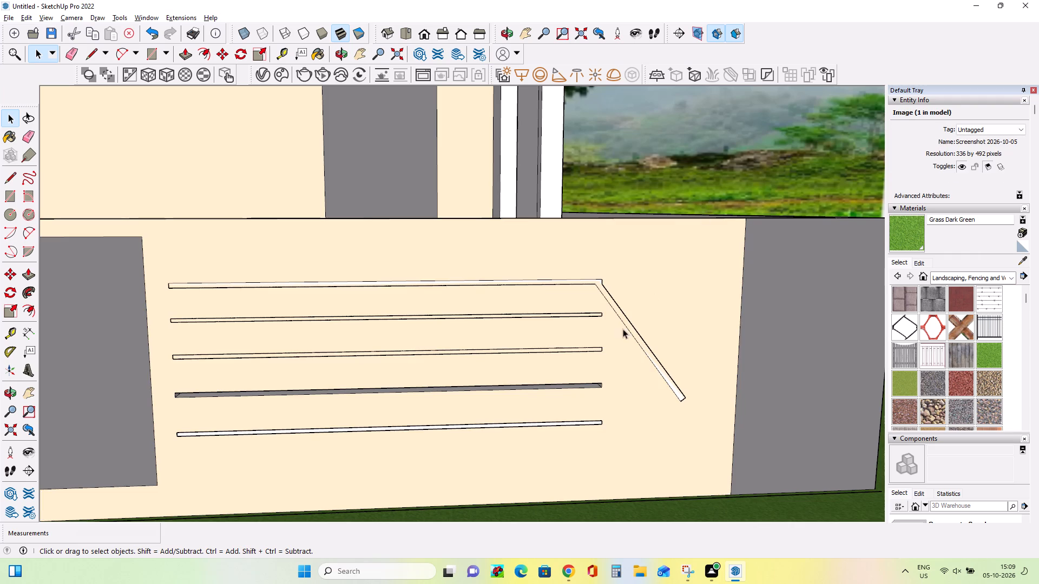
{"action": "scroll", "coordinate": [609, 304], "scroll_direction": "up", "scroll_amount": 4}
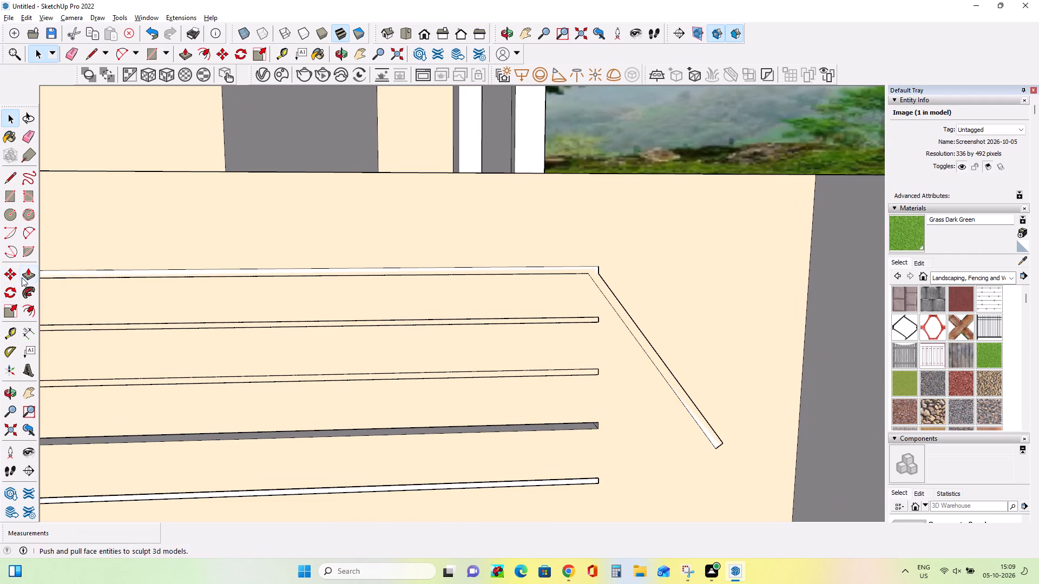
{"action": "left_click", "coordinate": [22, 277]}
{"action": "left_click", "coordinate": [294, 270]}
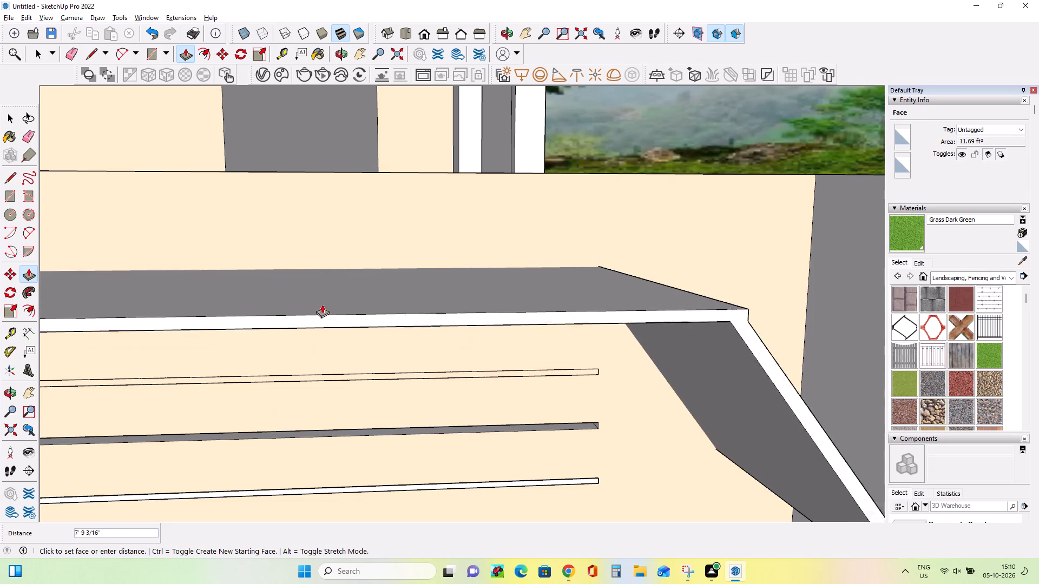
{"action": "left_click", "coordinate": [340, 275]}
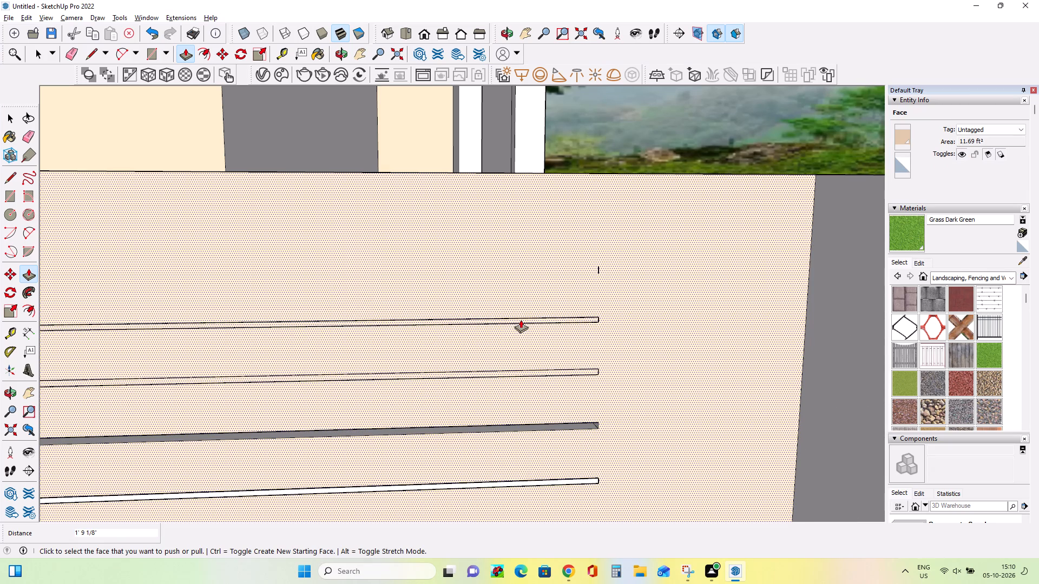
{"action": "left_click", "coordinate": [521, 320]}
{"action": "key", "text": "Escape"}
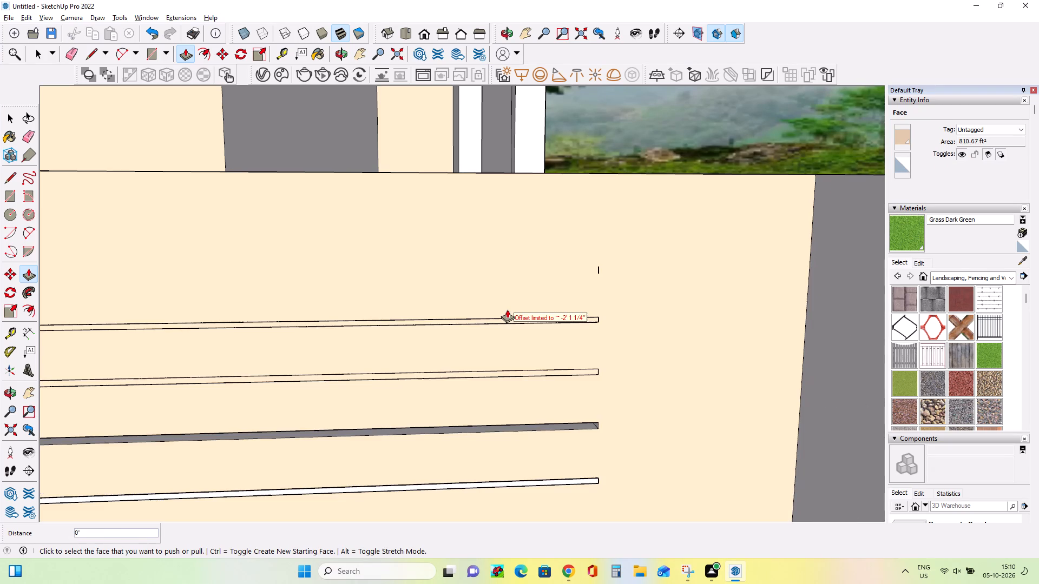
Push/Pull the recessed fourth strip of the boundary wall by about 1' 9 3/4", flush with the wall face.
{"action": "scroll", "coordinate": [562, 429], "scroll_direction": "up", "scroll_amount": 2}
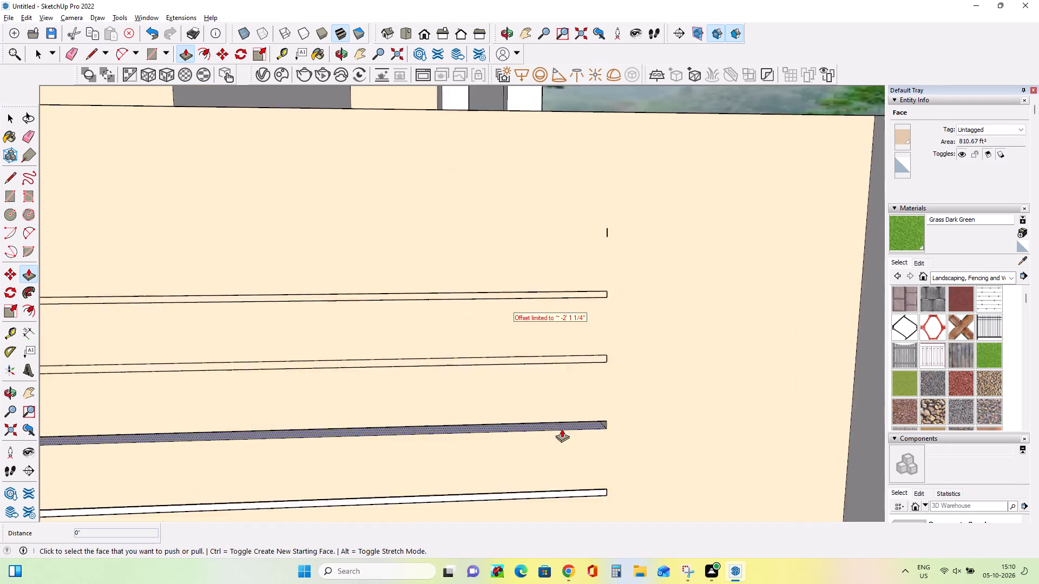
{"action": "scroll", "coordinate": [562, 429], "scroll_direction": "up", "scroll_amount": 2}
{"action": "middle_click_drag", "start_coordinate": [555, 430], "coordinate": [526, 384]}
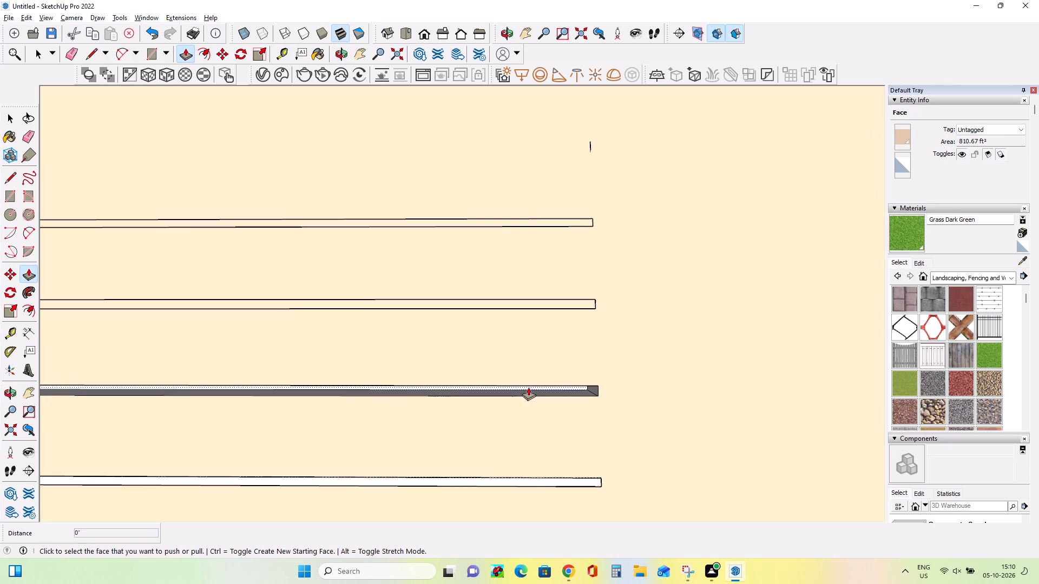
{"action": "left_click", "coordinate": [528, 387]}
{"action": "left_click", "coordinate": [603, 365]}
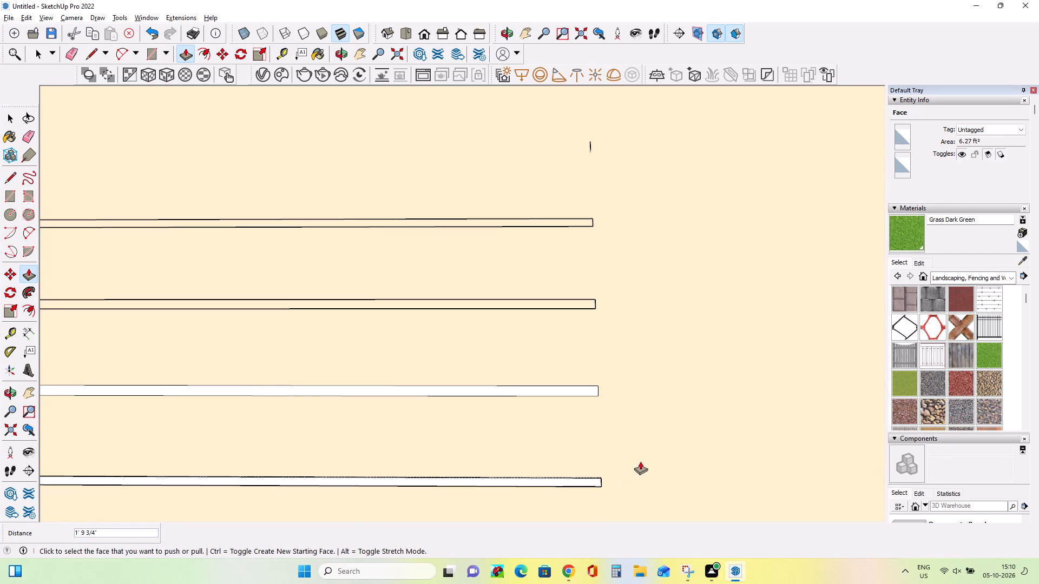
Draw a thin rectangle about 26' 10" by 3" on the boundary wall, above and aligned with the four remaining strips.
{"action": "middle_click_drag", "start_coordinate": [667, 434], "coordinate": [617, 448]}
{"action": "scroll", "coordinate": [615, 370], "scroll_direction": "down", "scroll_amount": 5}
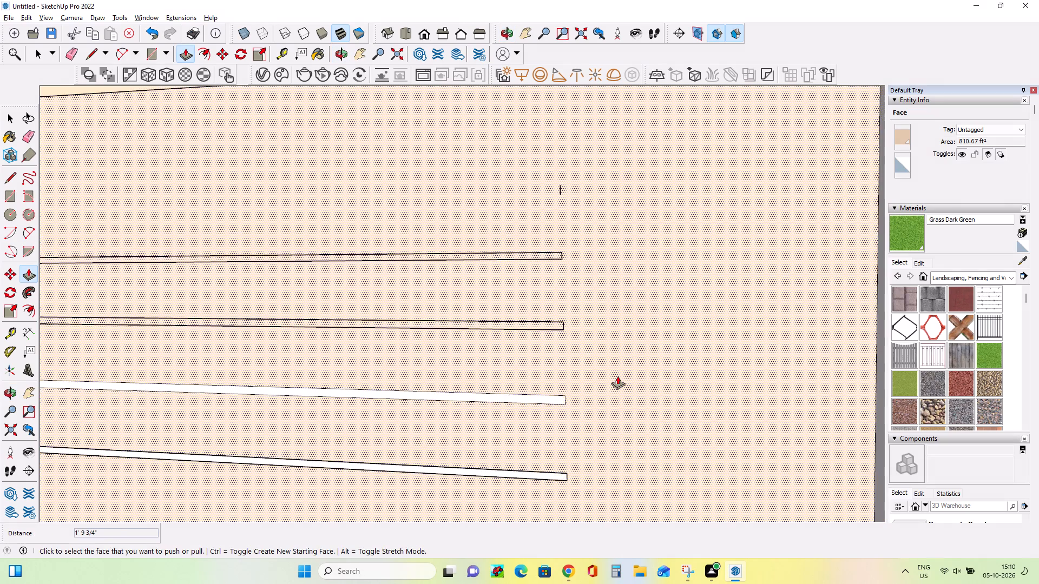
{"action": "scroll", "coordinate": [617, 376], "scroll_direction": "down", "scroll_amount": 7}
{"action": "middle_click_drag", "start_coordinate": [544, 429], "coordinate": [607, 437]}
{"action": "scroll", "coordinate": [580, 398], "scroll_direction": "up", "scroll_amount": 2}
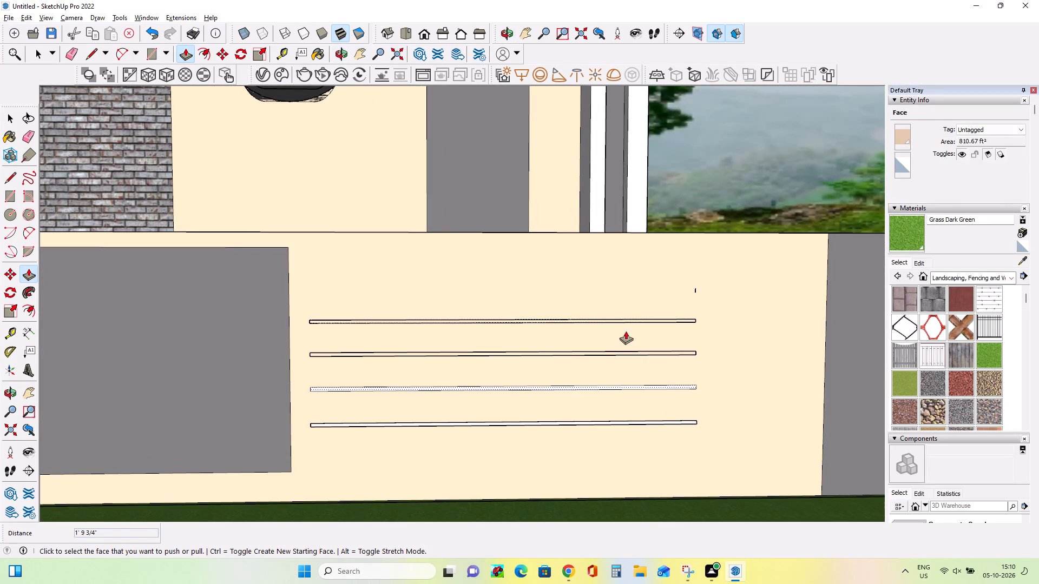
{"action": "left_click", "coordinate": [10, 200]}
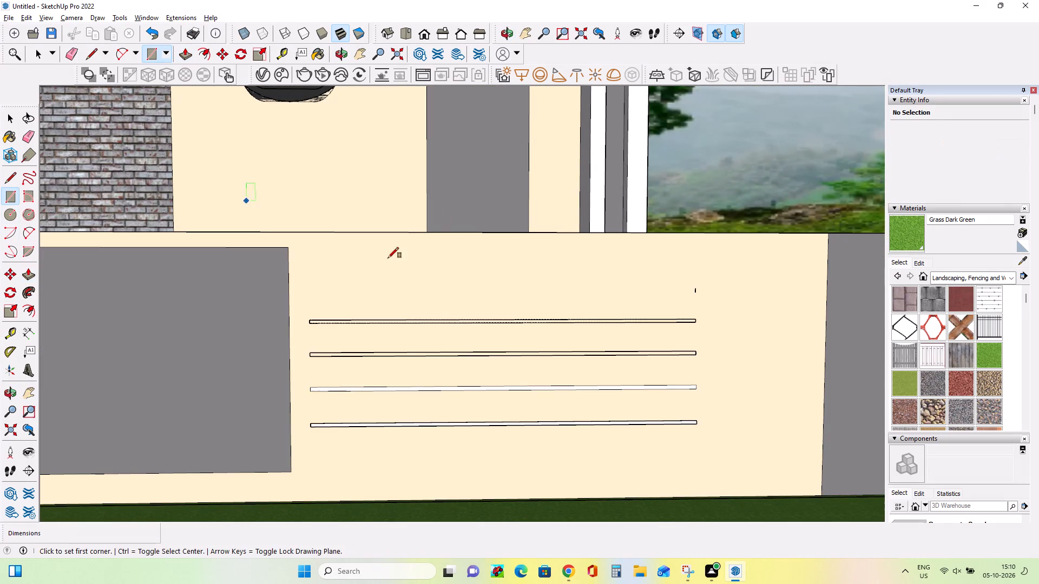
{"action": "left_click", "coordinate": [310, 289]}
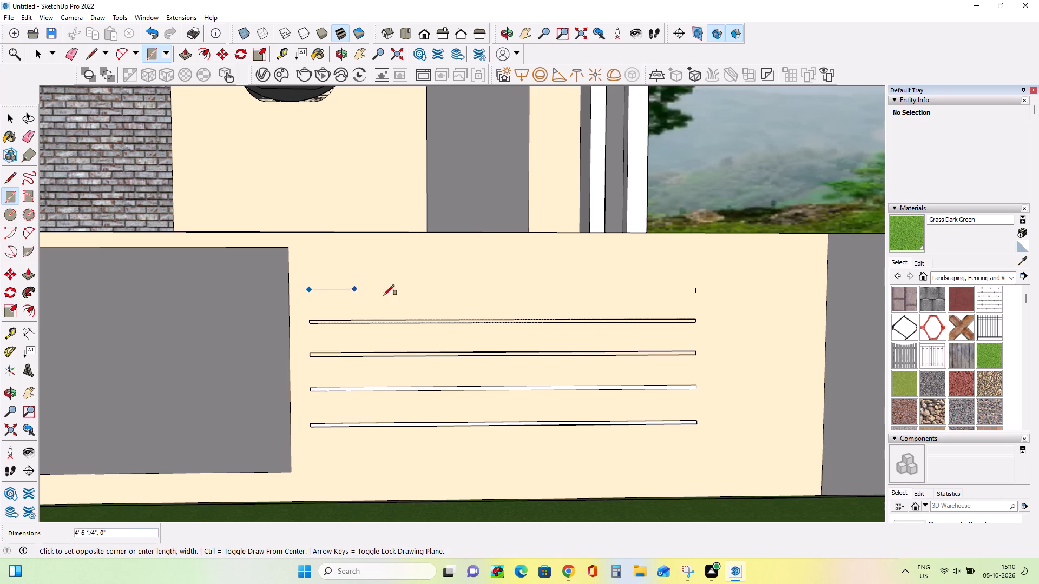
{"action": "scroll", "coordinate": [693, 294], "scroll_direction": "up", "scroll_amount": 1}
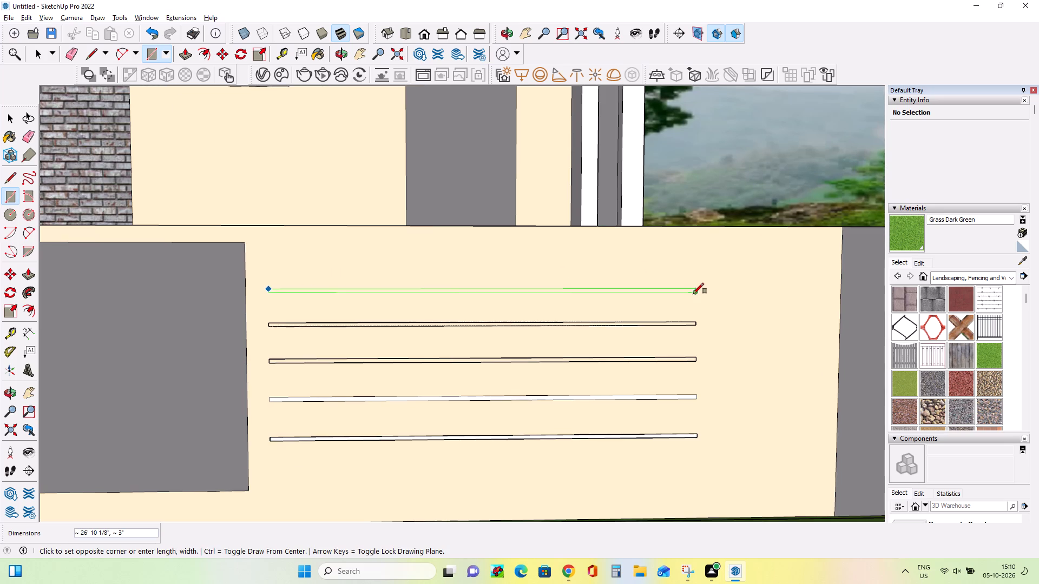
{"action": "left_click", "coordinate": [693, 294]}
Paint the two lowest strips on the front boundary wall with the in-model 0012_Bisque material.
{"action": "middle_click_drag", "start_coordinate": [709, 353], "coordinate": [551, 378]}
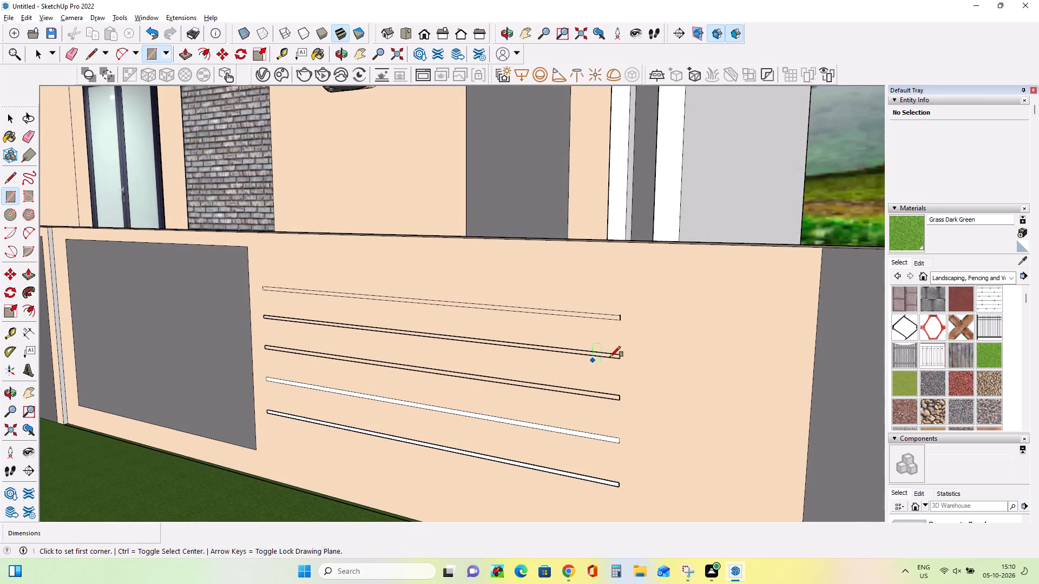
{"action": "scroll", "coordinate": [606, 343], "scroll_direction": "down", "scroll_amount": 6}
{"action": "middle_click_drag", "start_coordinate": [588, 405], "coordinate": [607, 415]}
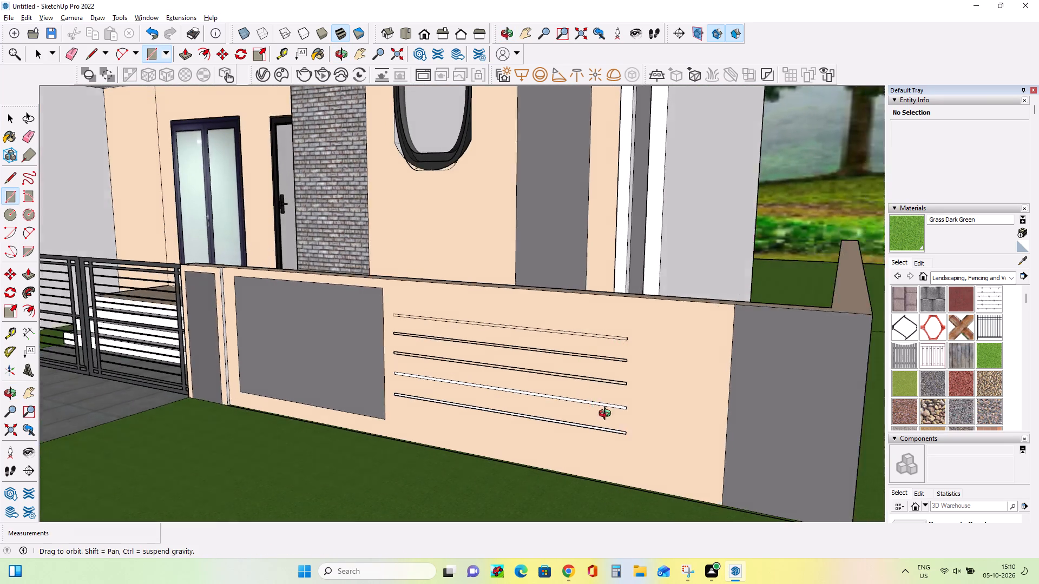
{"action": "middle_click_drag", "start_coordinate": [607, 415], "coordinate": [683, 396]}
{"action": "middle_click_drag", "start_coordinate": [526, 435], "coordinate": [590, 428]}
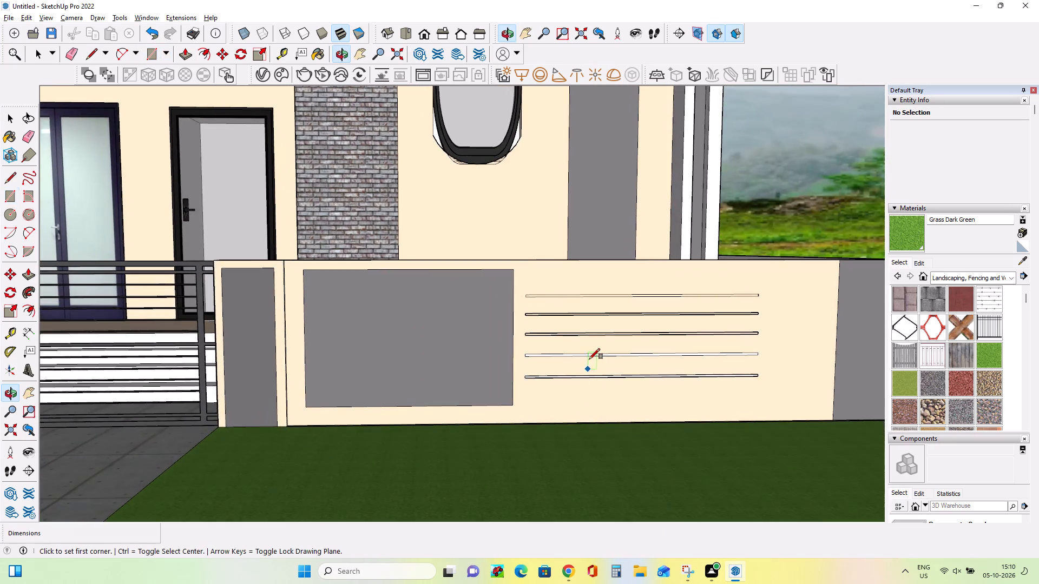
{"action": "scroll", "coordinate": [589, 359], "scroll_direction": "up", "scroll_amount": 7}
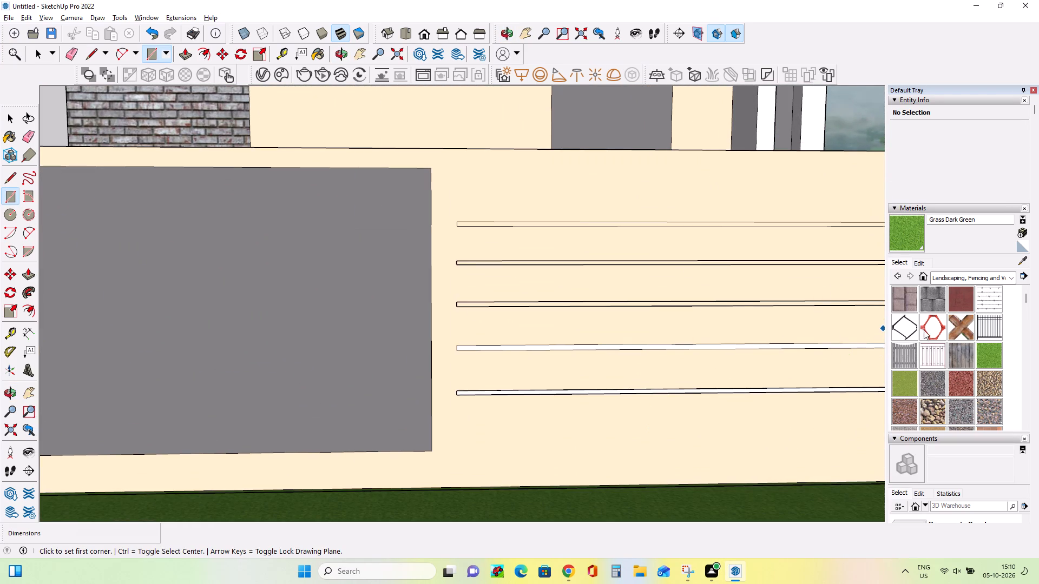
{"action": "left_click", "coordinate": [946, 277]}
{"action": "scroll", "coordinate": [958, 316], "scroll_direction": "up", "scroll_amount": 7}
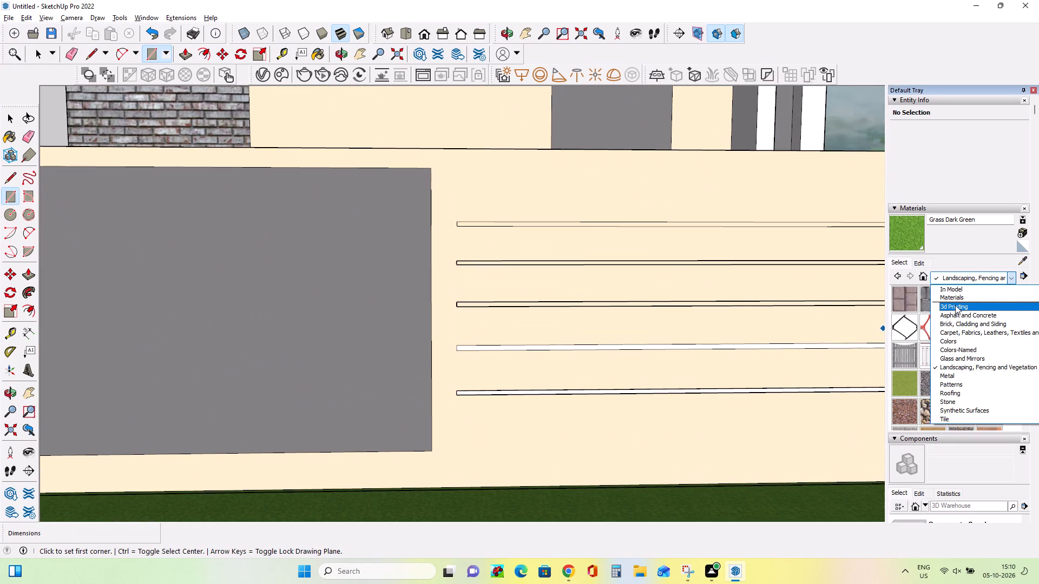
{"action": "left_click", "coordinate": [954, 285]}
{"action": "left_click", "coordinate": [950, 300]}
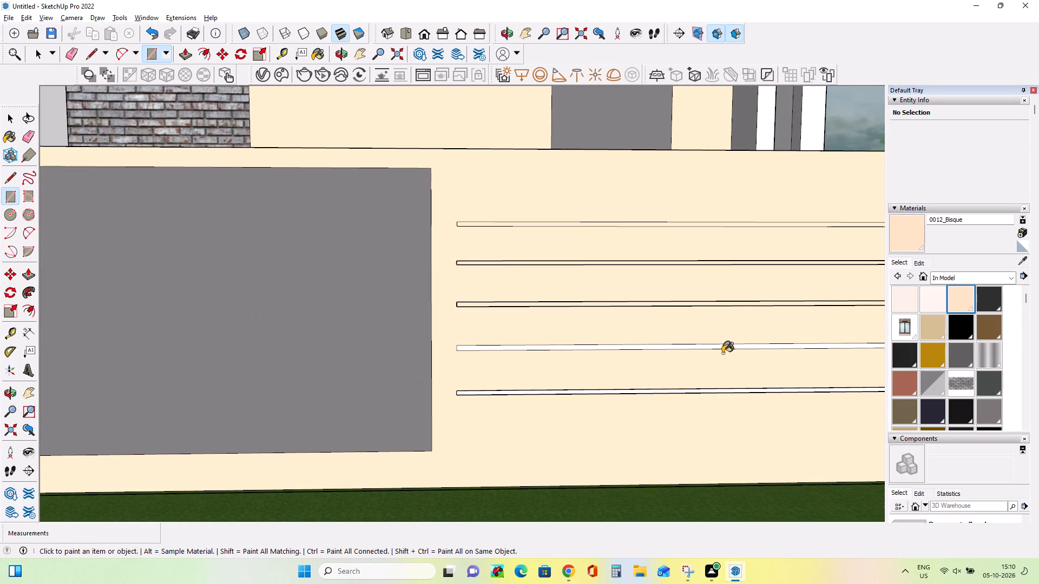
{"action": "left_click", "coordinate": [724, 346]}
{"action": "scroll", "coordinate": [720, 389], "scroll_direction": "up", "scroll_amount": 4}
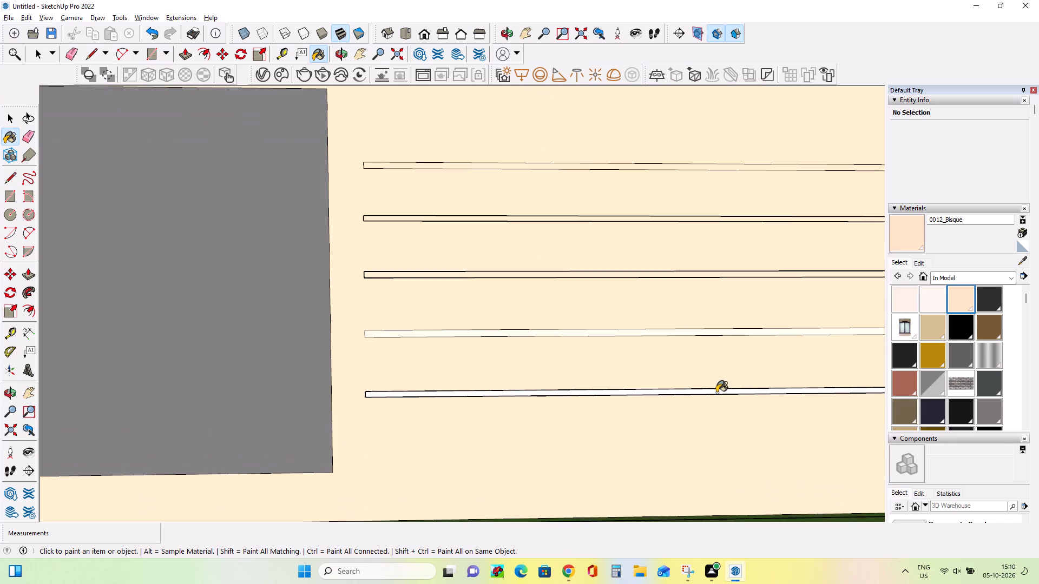
{"action": "left_click", "coordinate": [716, 393]}
Frame a slightly raised front view showing the whole house, boundary wall and tree backdrop.
{"action": "scroll", "coordinate": [498, 381], "scroll_direction": "down", "scroll_amount": 10}
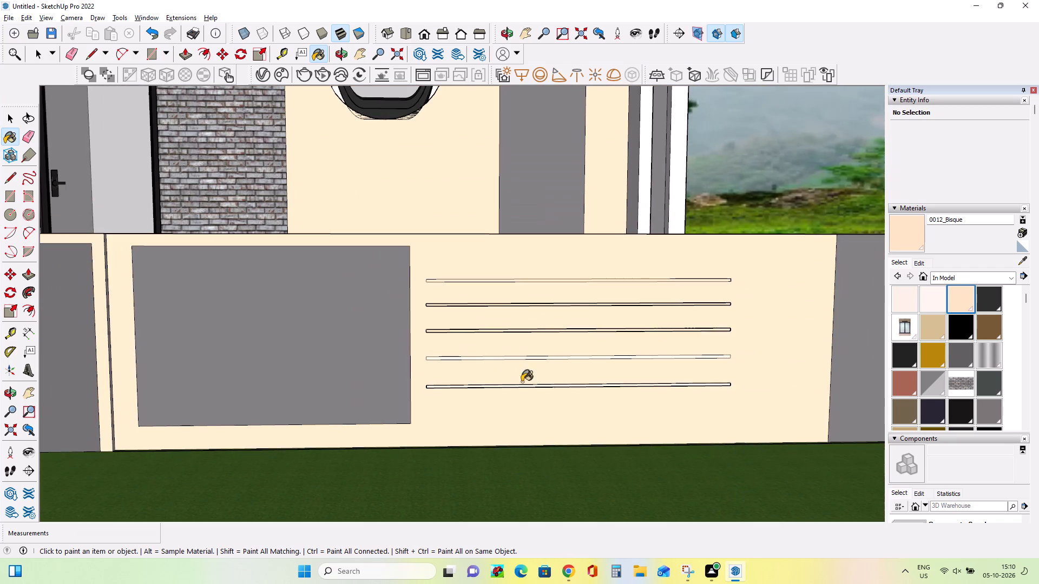
{"action": "middle_click_drag", "start_coordinate": [603, 393], "coordinate": [557, 400]}
{"action": "scroll", "coordinate": [676, 373], "scroll_direction": "down", "scroll_amount": 3}
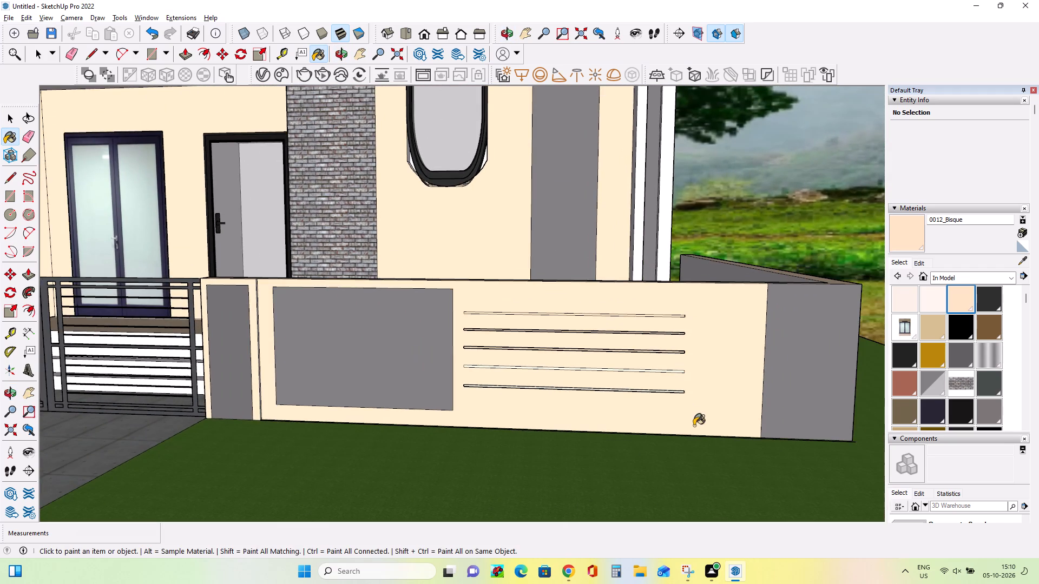
{"action": "middle_click_drag", "start_coordinate": [693, 421], "coordinate": [663, 407]}
{"action": "scroll", "coordinate": [657, 366], "scroll_direction": "down", "scroll_amount": 7}
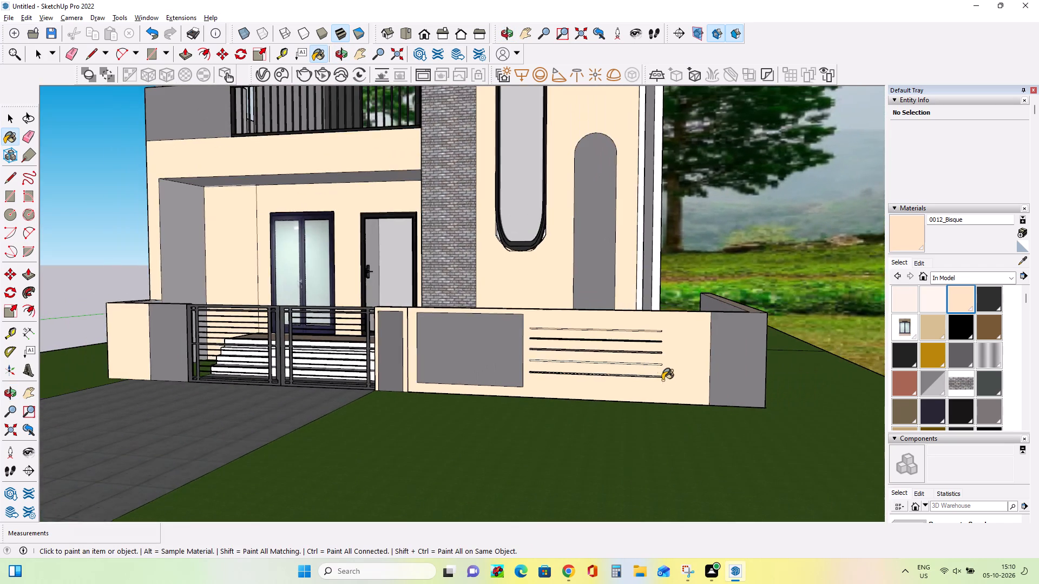
{"action": "scroll", "coordinate": [645, 389], "scroll_direction": "down", "scroll_amount": 5}
{"action": "middle_click_drag", "start_coordinate": [561, 412], "coordinate": [633, 422]}
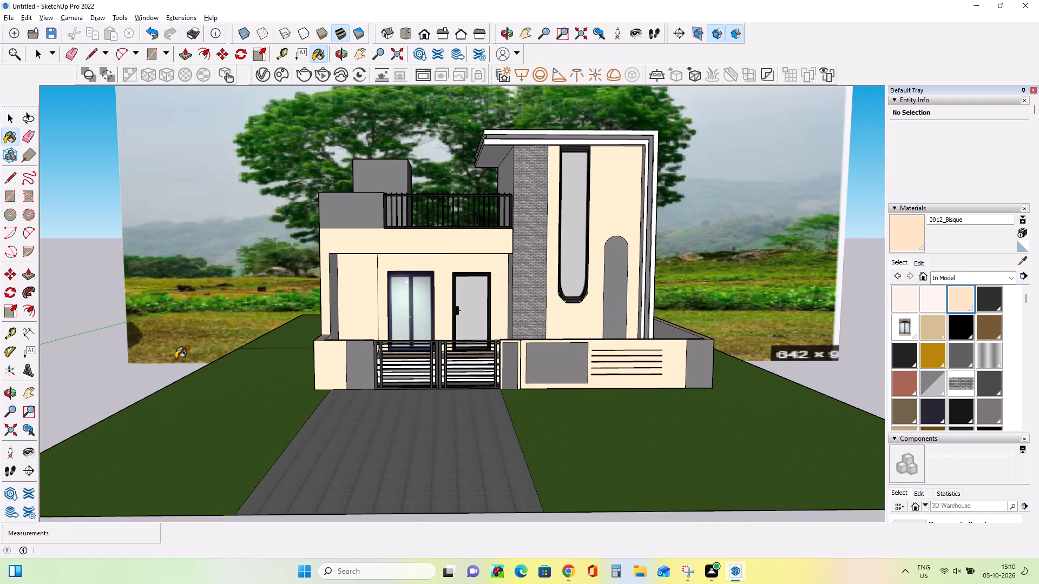
{"action": "left_click", "coordinate": [32, 390]}
{"action": "left_click_drag", "start_coordinate": [385, 321], "coordinate": [388, 350]}
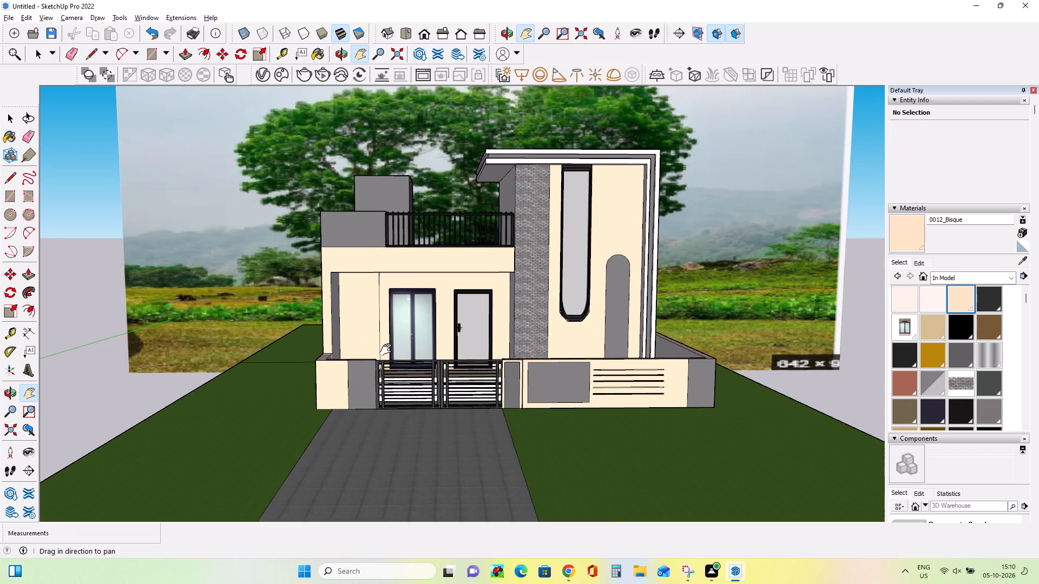
{"action": "left_click_drag", "start_coordinate": [388, 350], "coordinate": [378, 401]}
{"action": "middle_click_drag", "start_coordinate": [523, 421], "coordinate": [512, 390]}
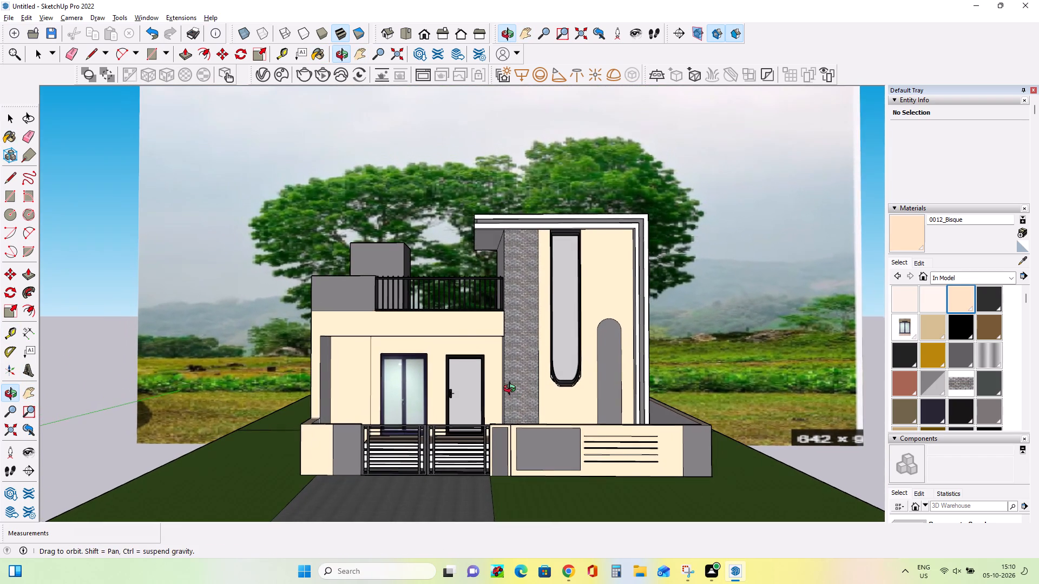
{"action": "middle_click_drag", "start_coordinate": [512, 390], "coordinate": [511, 390]}
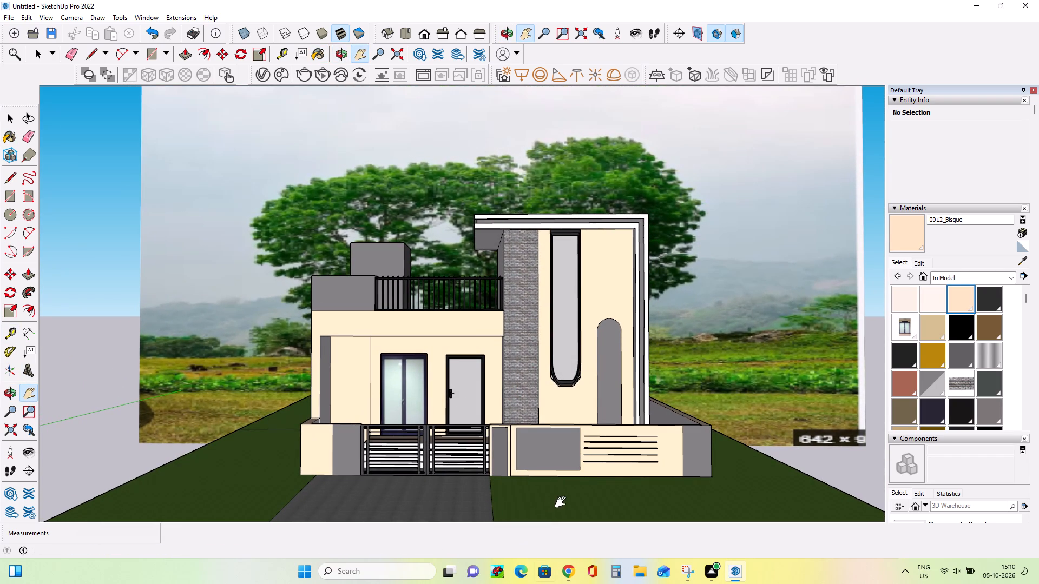
{"action": "middle_click_drag", "start_coordinate": [571, 470], "coordinate": [570, 493]}
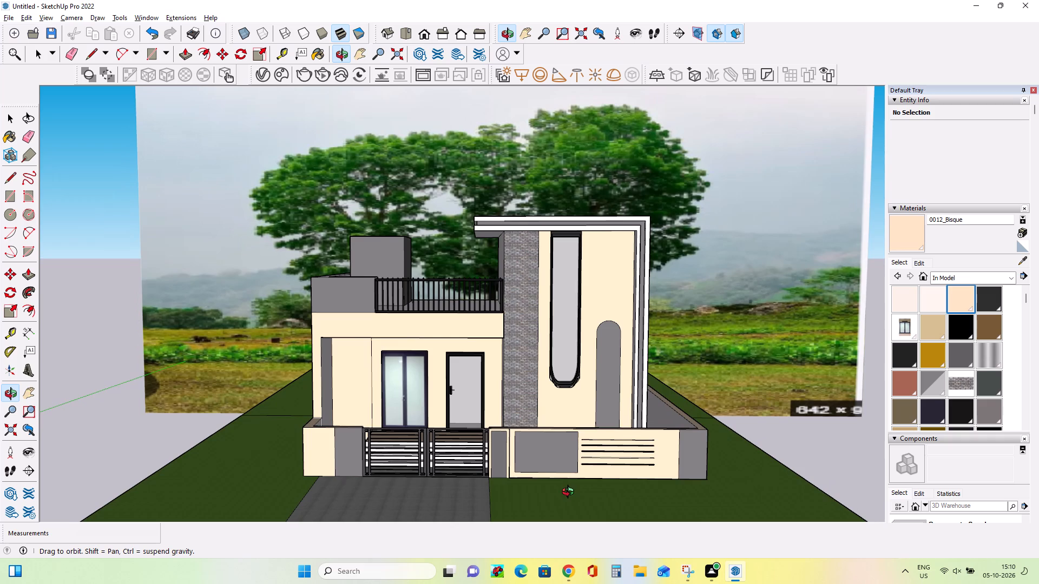
{"action": "middle_click_drag", "start_coordinate": [570, 493], "coordinate": [564, 491]}
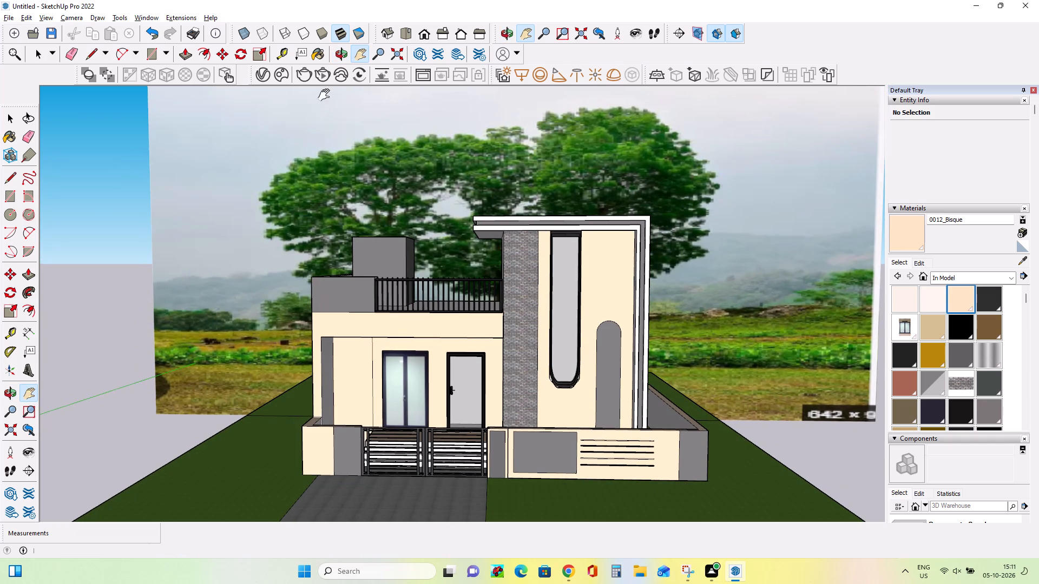
Render the raised front view of the house, boundary wall and tree backdrop in V-Ray.
{"action": "left_click", "coordinate": [303, 75]}
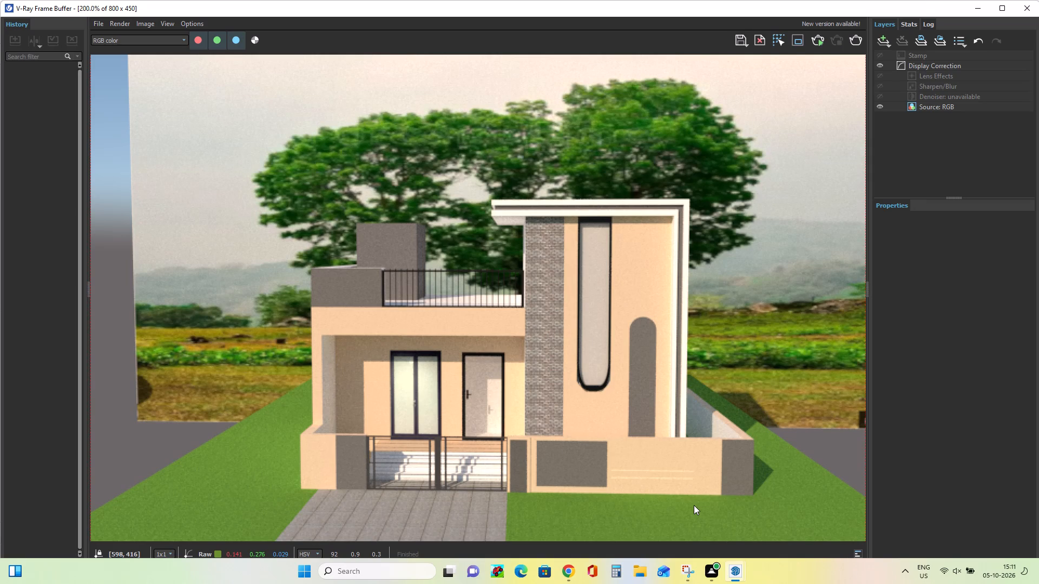
Switch to Snipping Tool and take a rectangular snip of the rendered house with its boundary wall, driveway and surrounding trees.
{"action": "left_click", "coordinate": [683, 577]}
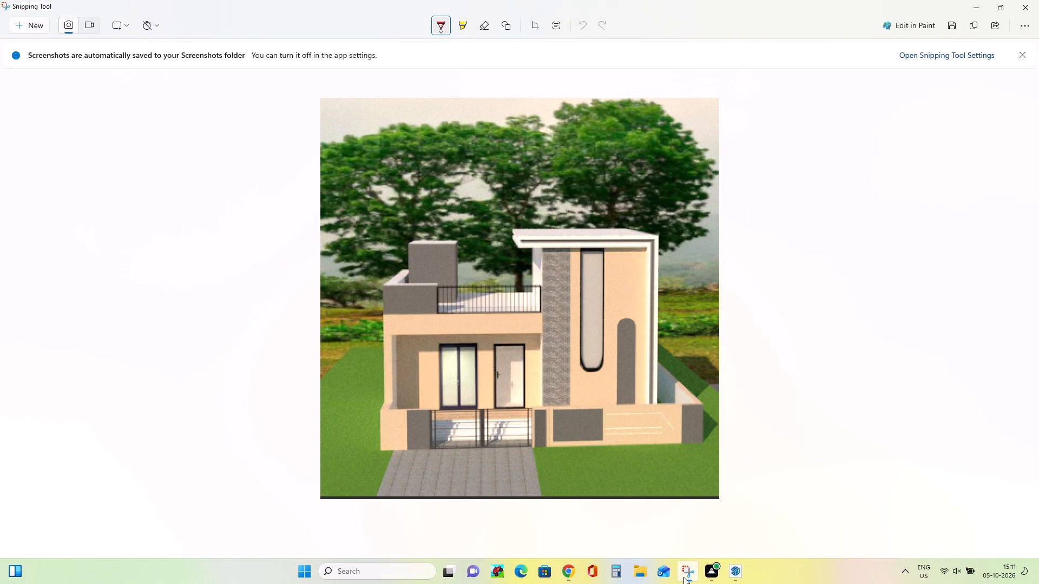
{"action": "left_click", "coordinate": [974, 8]}
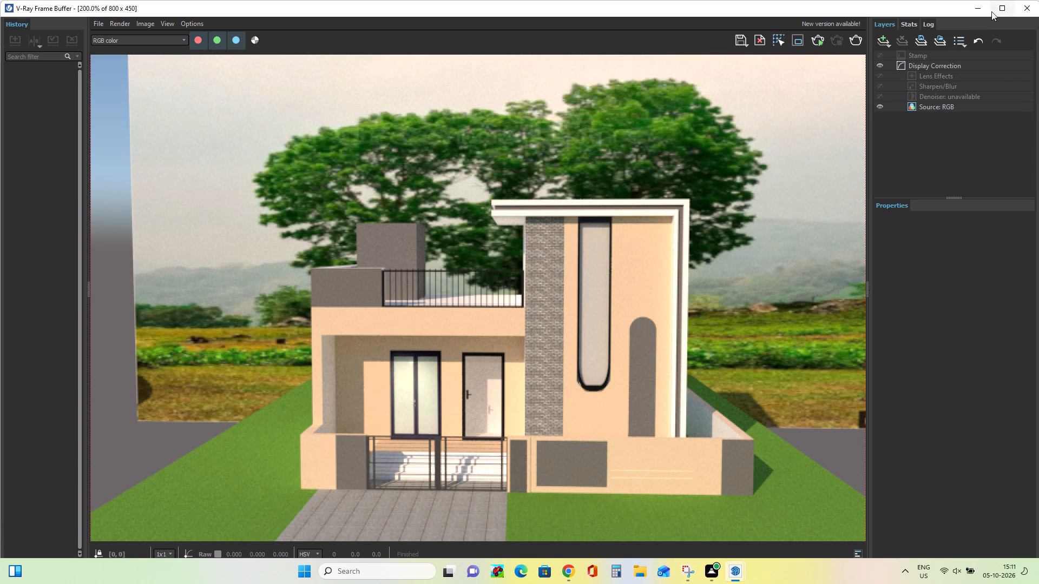
{"action": "left_click", "coordinate": [680, 573]}
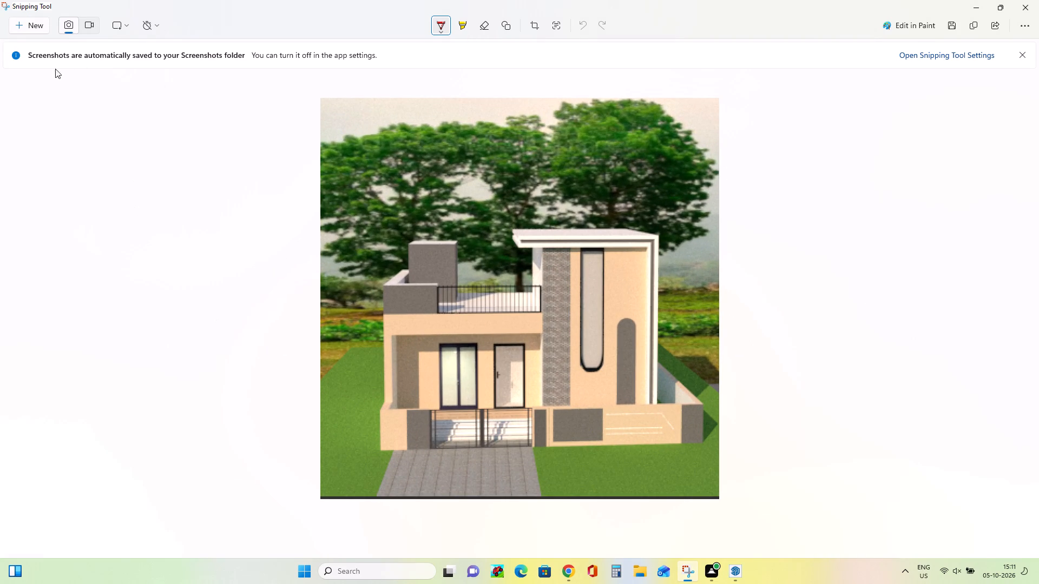
{"action": "left_click", "coordinate": [24, 25]}
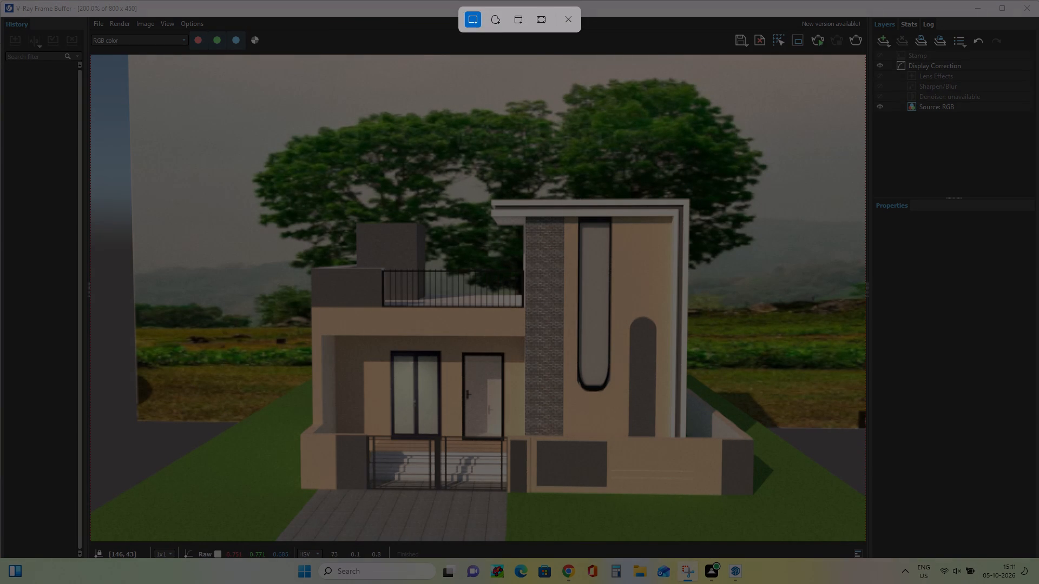
{"action": "left_click_drag", "start_coordinate": [244, 108], "coordinate": [629, 433]}
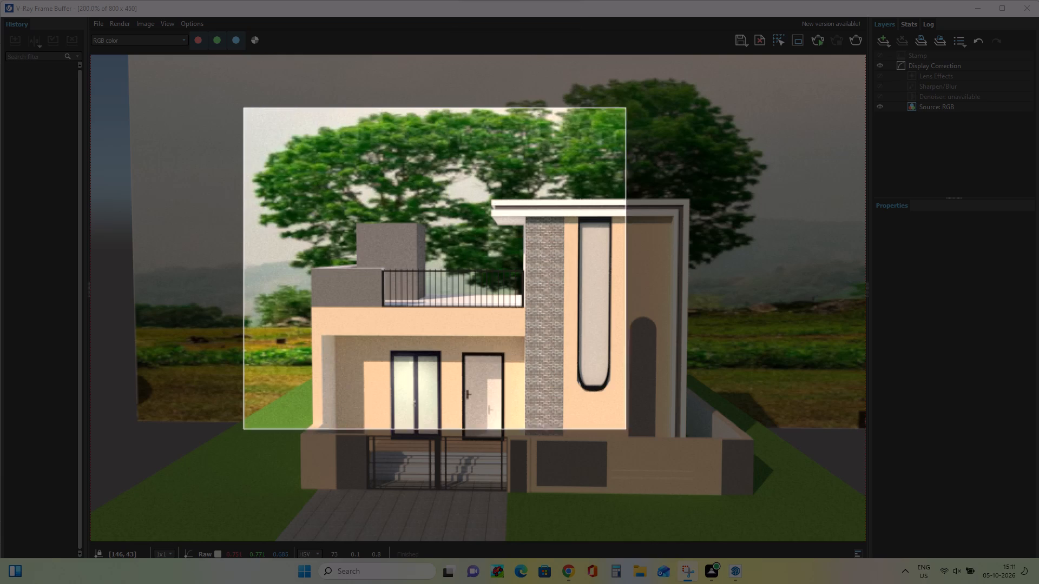
{"action": "left_click_drag", "start_coordinate": [629, 433], "coordinate": [799, 543]}
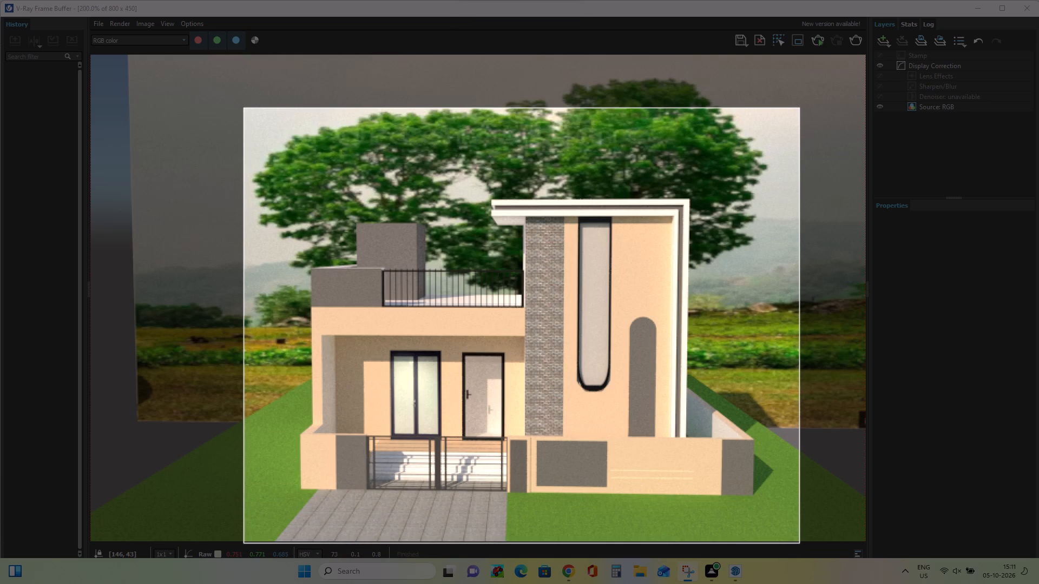
{"action": "left_click_drag", "start_coordinate": [799, 543], "coordinate": [786, 540]}
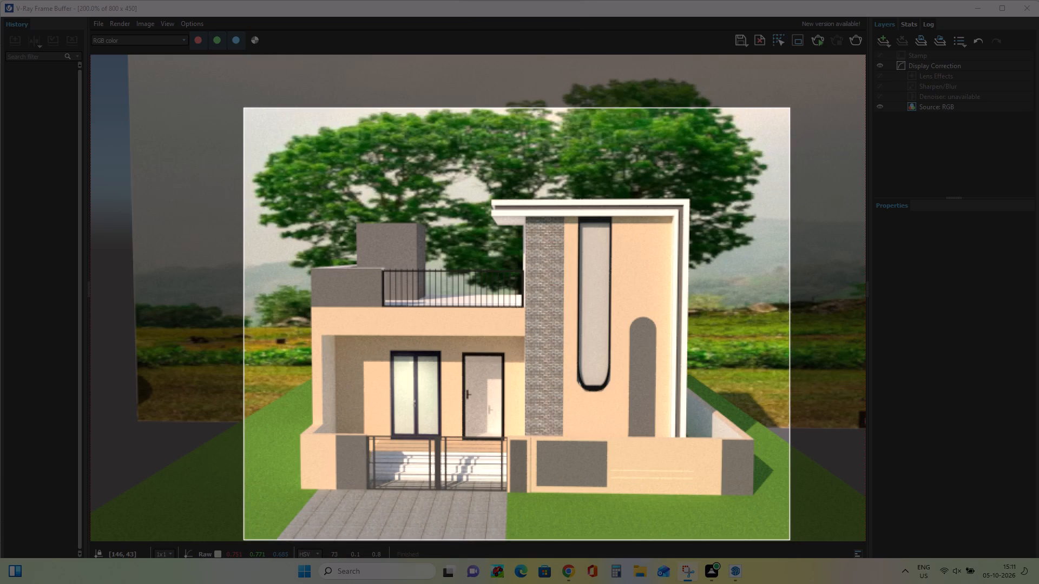
{"action": "left_click_drag", "start_coordinate": [786, 540], "coordinate": [768, 542]}
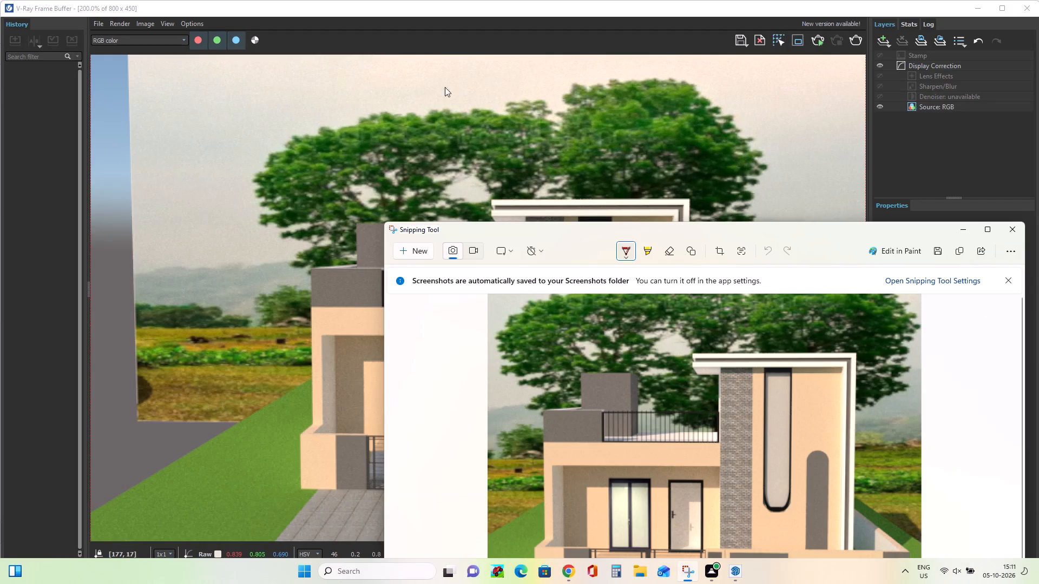
{"action": "left_click", "coordinate": [991, 228]}
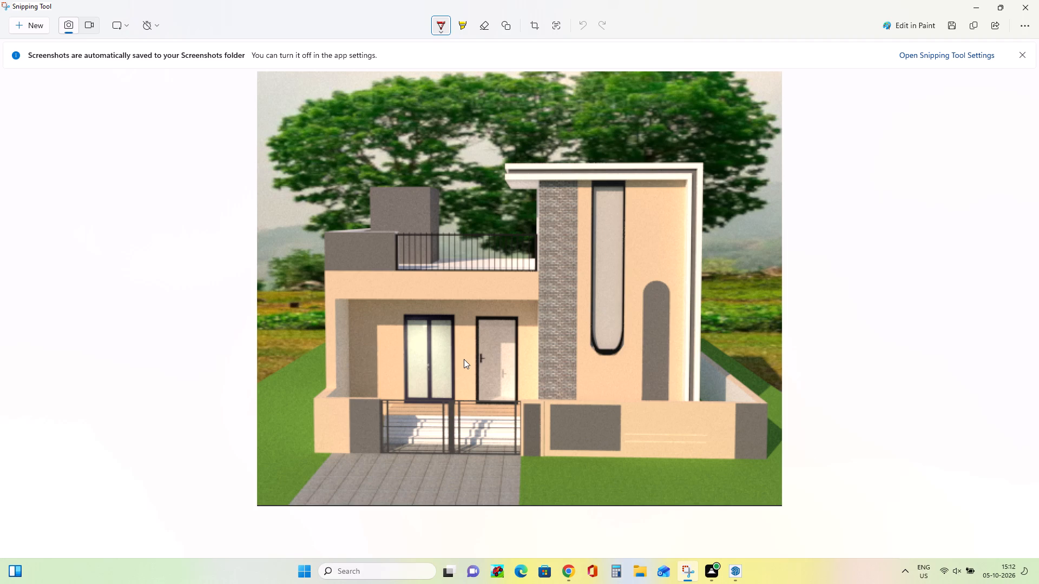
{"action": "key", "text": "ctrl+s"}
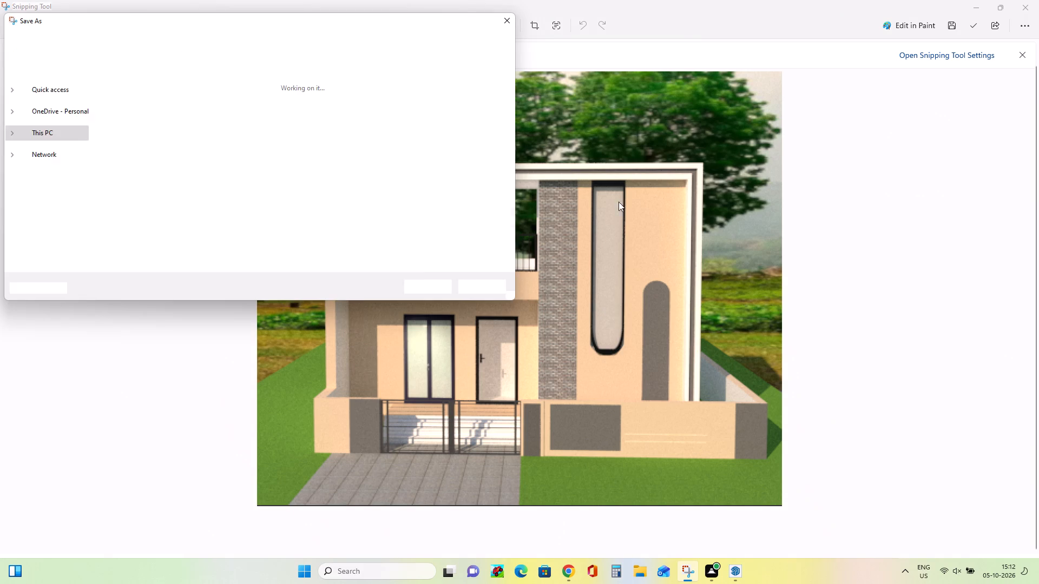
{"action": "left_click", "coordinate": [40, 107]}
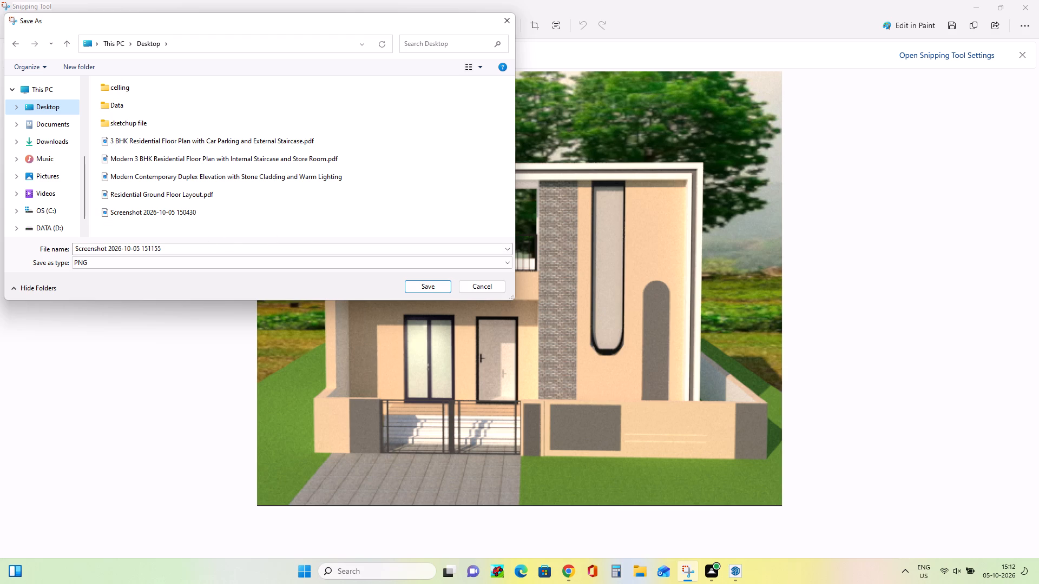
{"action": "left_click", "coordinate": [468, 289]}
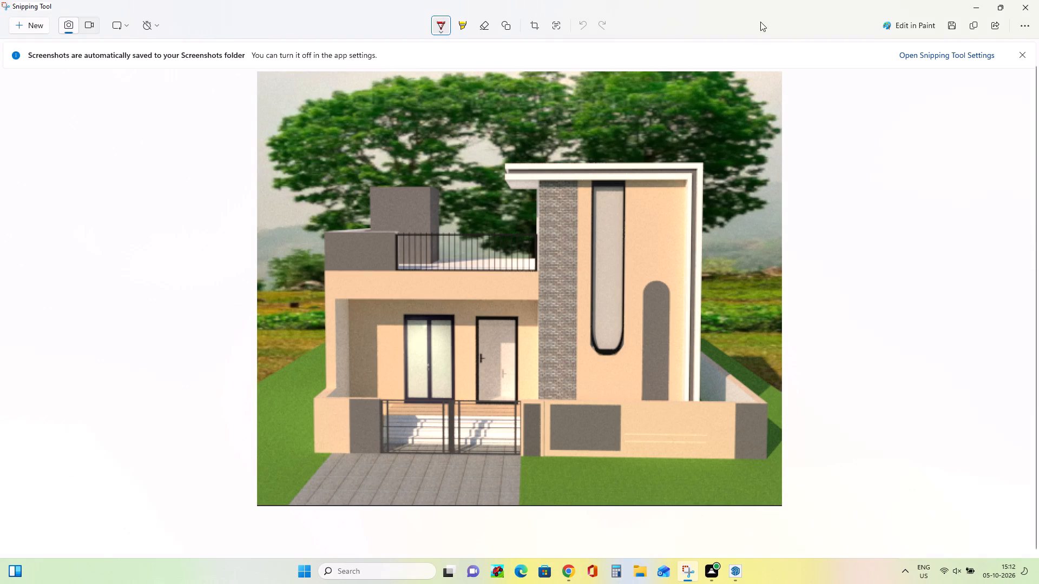
Return to the SketchUp model and paint the tower wall, front beam and porch walls with the in-model 0011_Seashell material.
{"action": "left_click", "coordinate": [975, 5]}
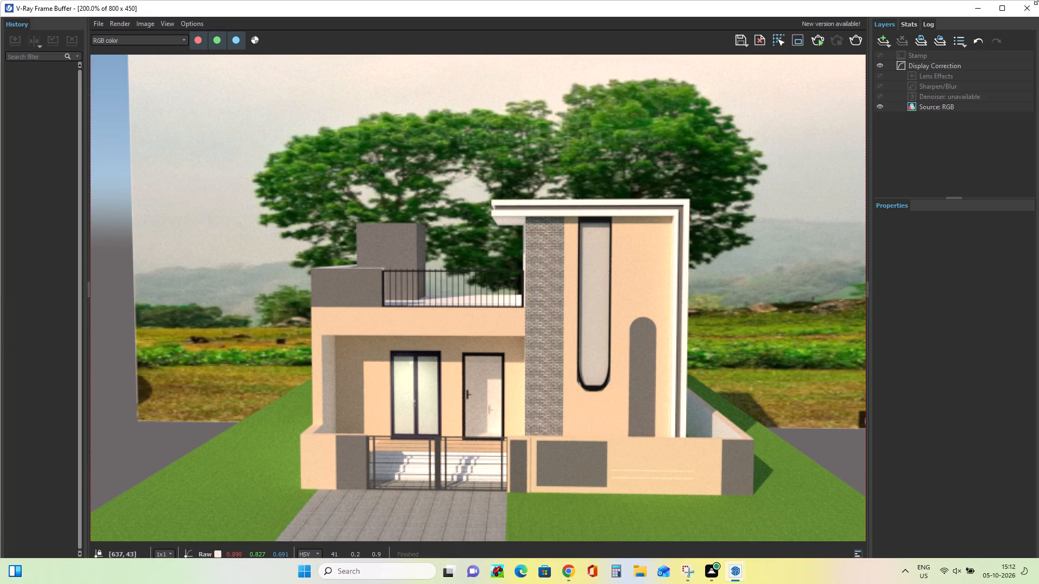
{"action": "left_click", "coordinate": [1025, 9]}
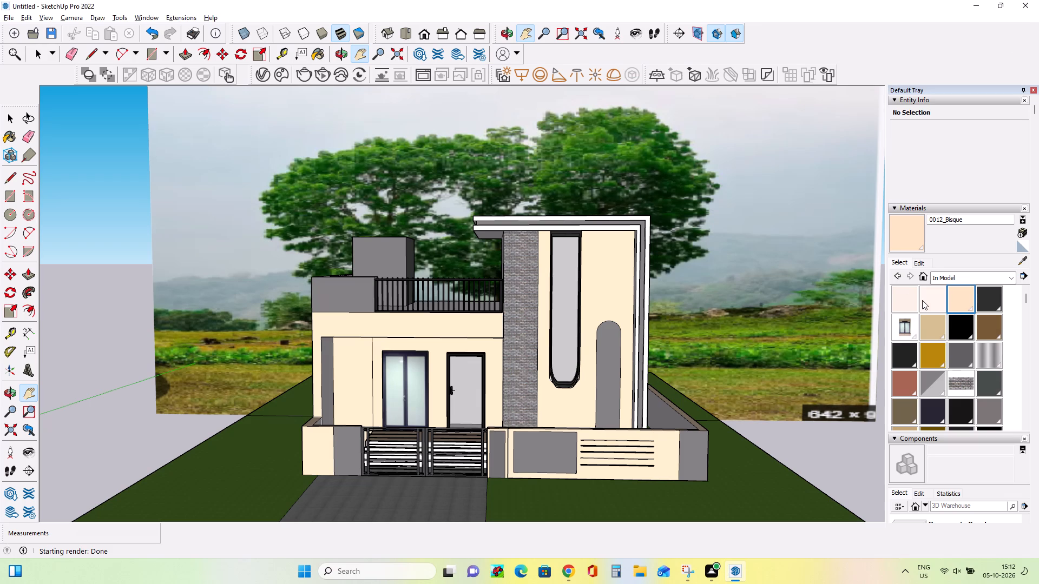
{"action": "left_click", "coordinate": [922, 300]}
{"action": "left_click", "coordinate": [619, 288]}
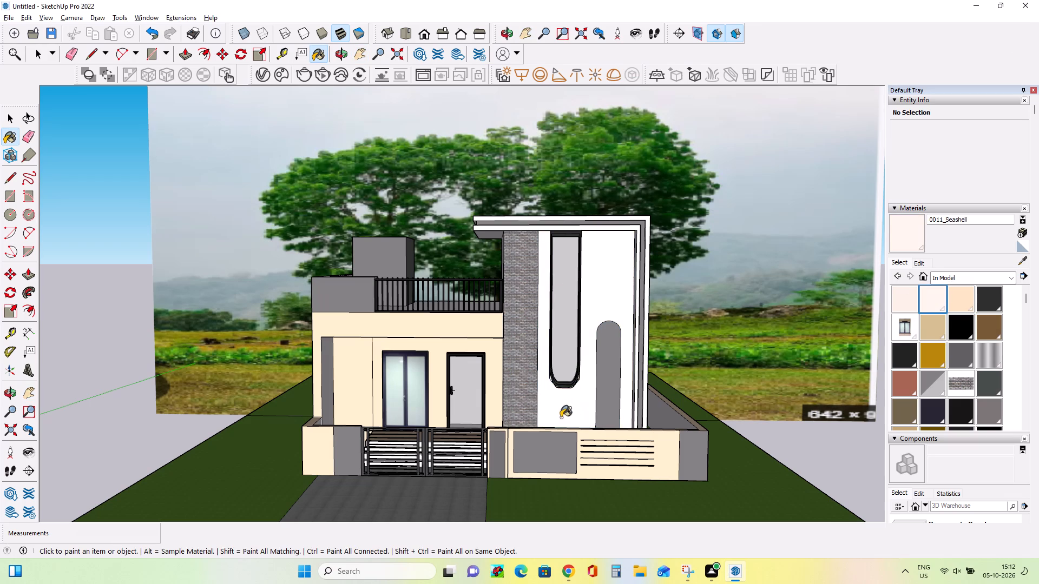
{"action": "left_click", "coordinate": [437, 330]}
{"action": "left_click", "coordinate": [438, 346]}
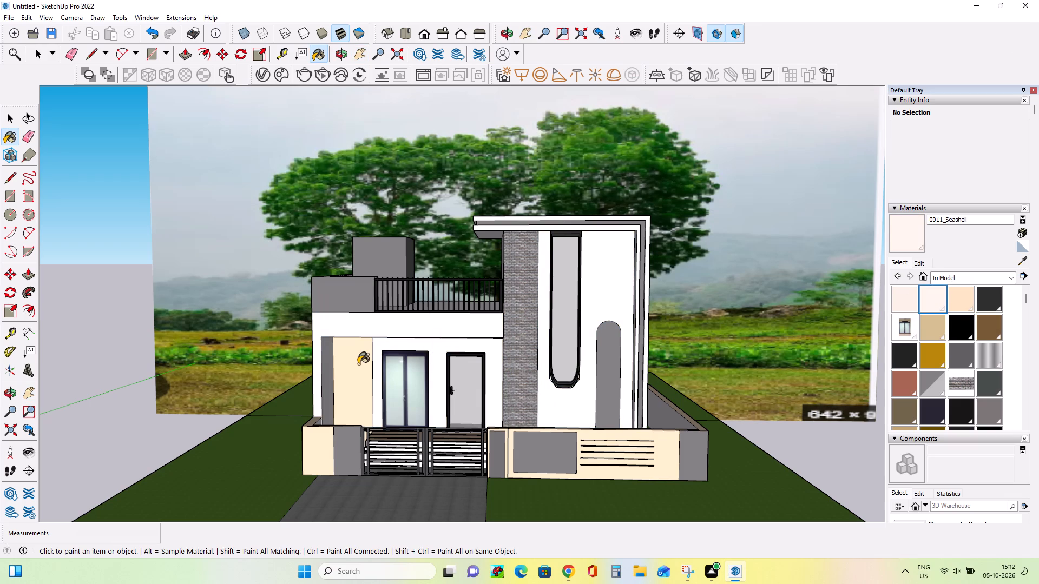
{"action": "left_click", "coordinate": [358, 364]}
Paint the front boundary wall faces, including the narrow strip beside the grey panel, with 0011_Seashell.
{"action": "left_click", "coordinate": [320, 456]}
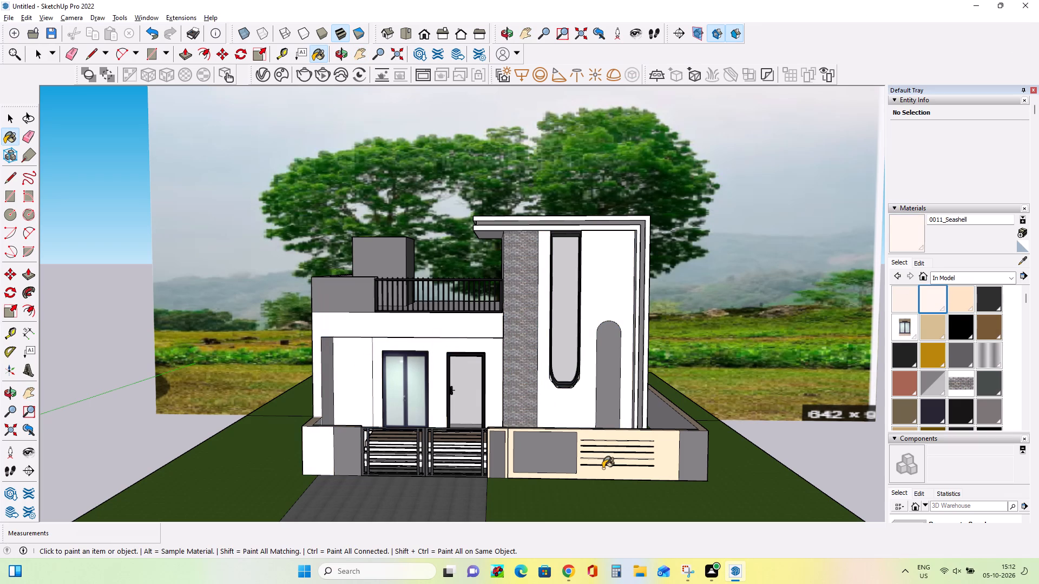
{"action": "left_click", "coordinate": [605, 472]}
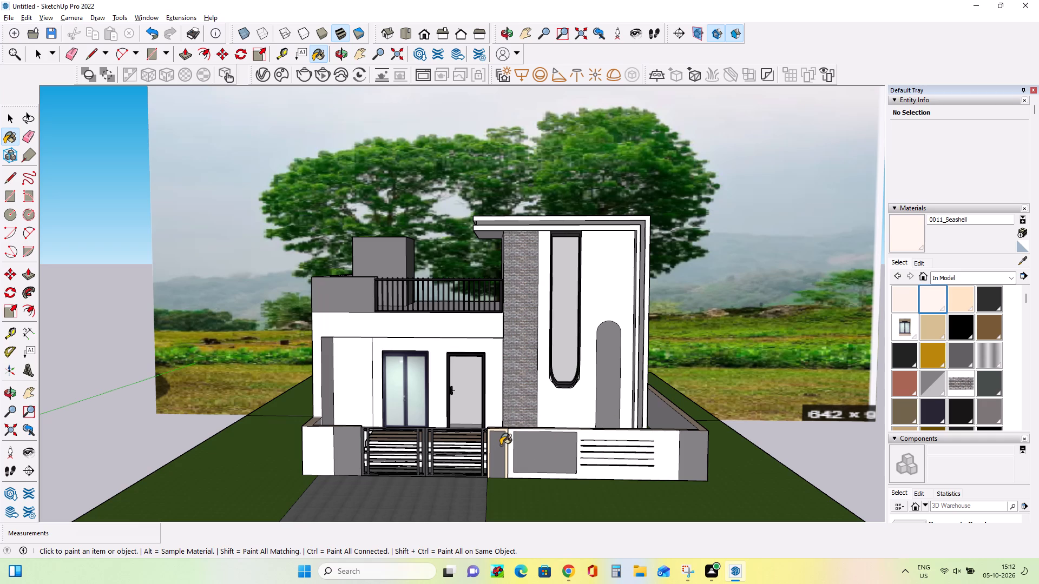
{"action": "scroll", "coordinate": [505, 439], "scroll_direction": "up", "scroll_amount": 9}
{"action": "left_click", "coordinate": [508, 437]}
Re-render the front view in V-Ray with the whole house in frame and inspect the repainted walls.
{"action": "scroll", "coordinate": [532, 435], "scroll_direction": "down", "scroll_amount": 4}
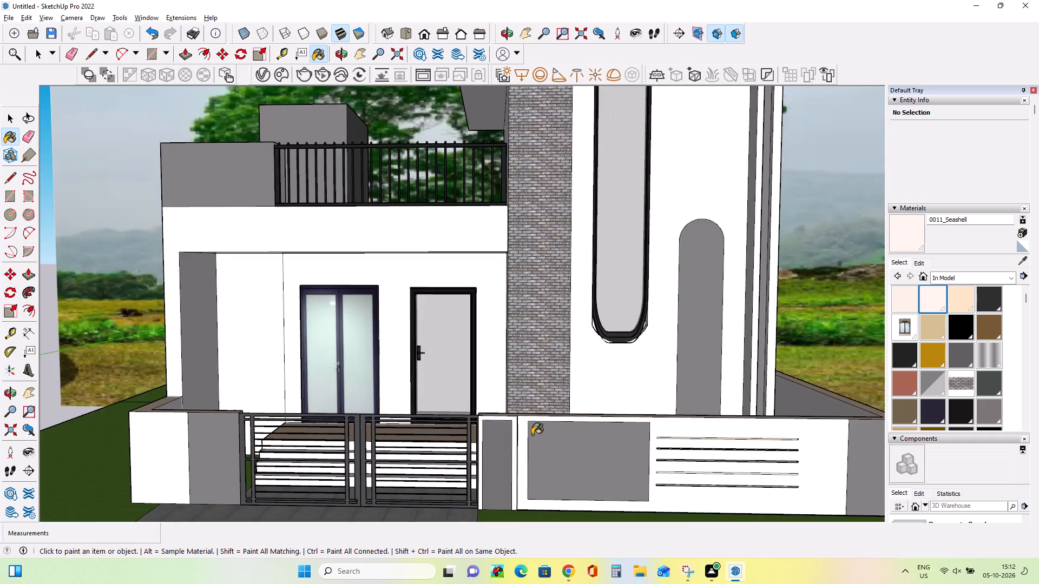
{"action": "scroll", "coordinate": [532, 435], "scroll_direction": "down", "scroll_amount": 4}
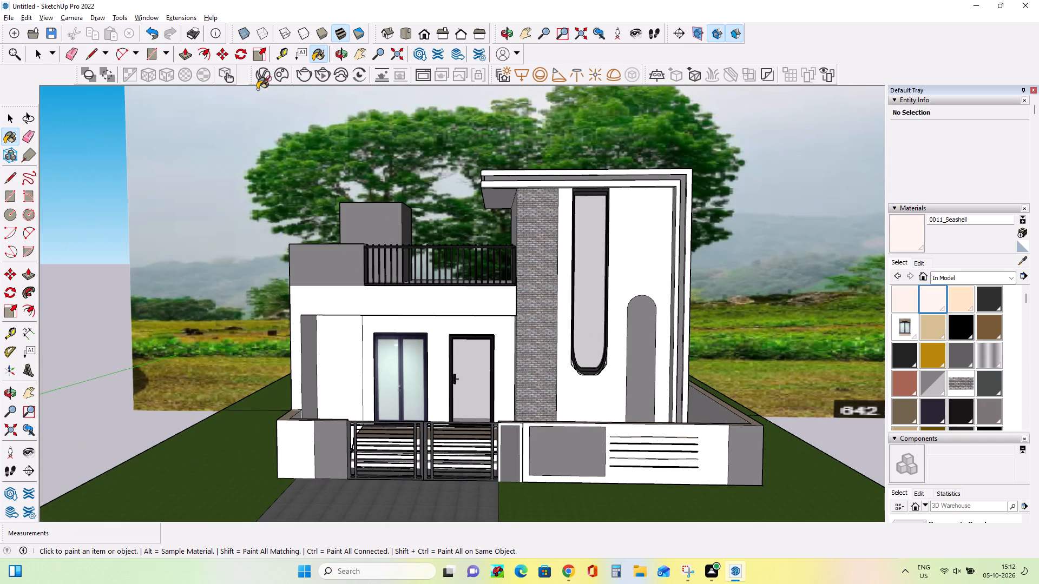
{"action": "left_click", "coordinate": [303, 75]}
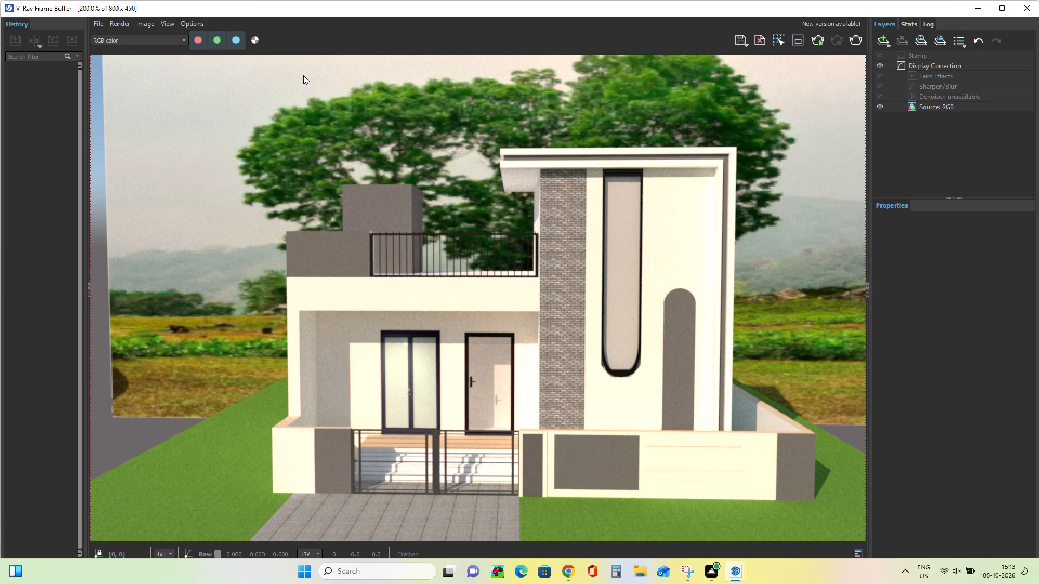
{"action": "scroll", "coordinate": [303, 75], "scroll_direction": "down", "scroll_amount": 1}
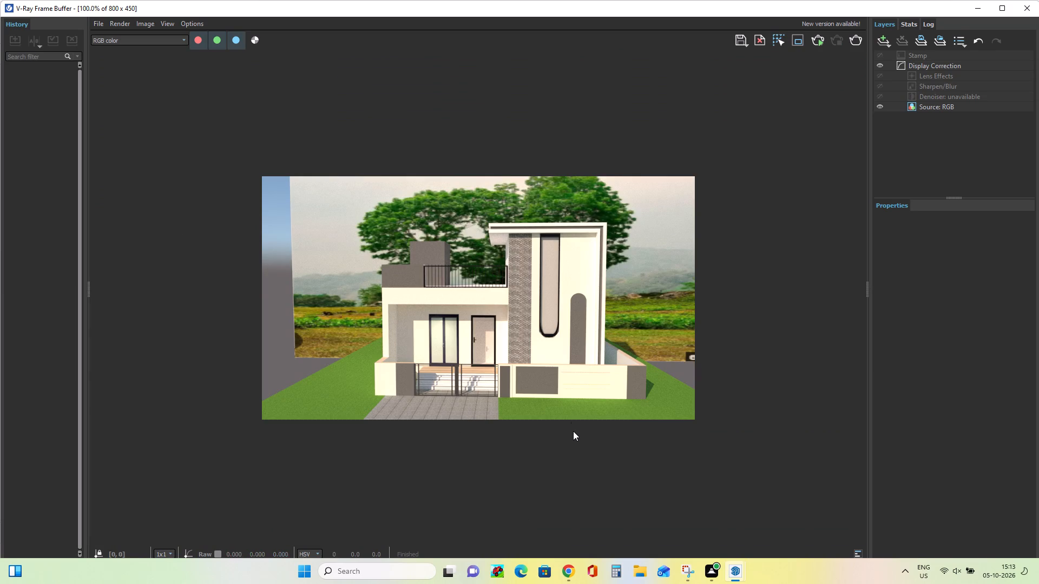
{"action": "scroll", "coordinate": [569, 417], "scroll_direction": "up", "scroll_amount": 1}
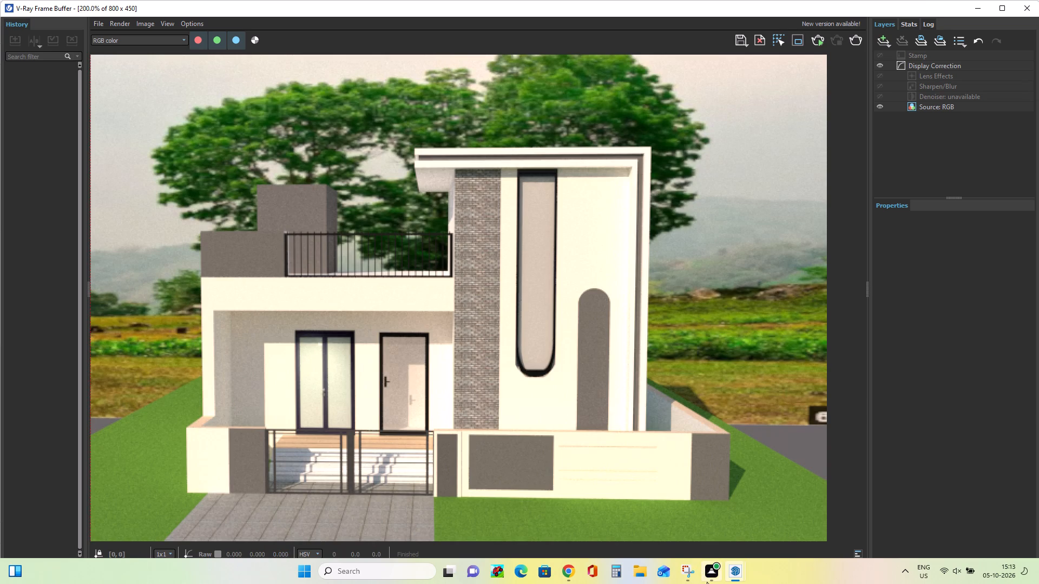
Switch to Snipping Tool, reduce it to a smaller window and move it away from the rendered house.
{"action": "left_click", "coordinate": [691, 567]}
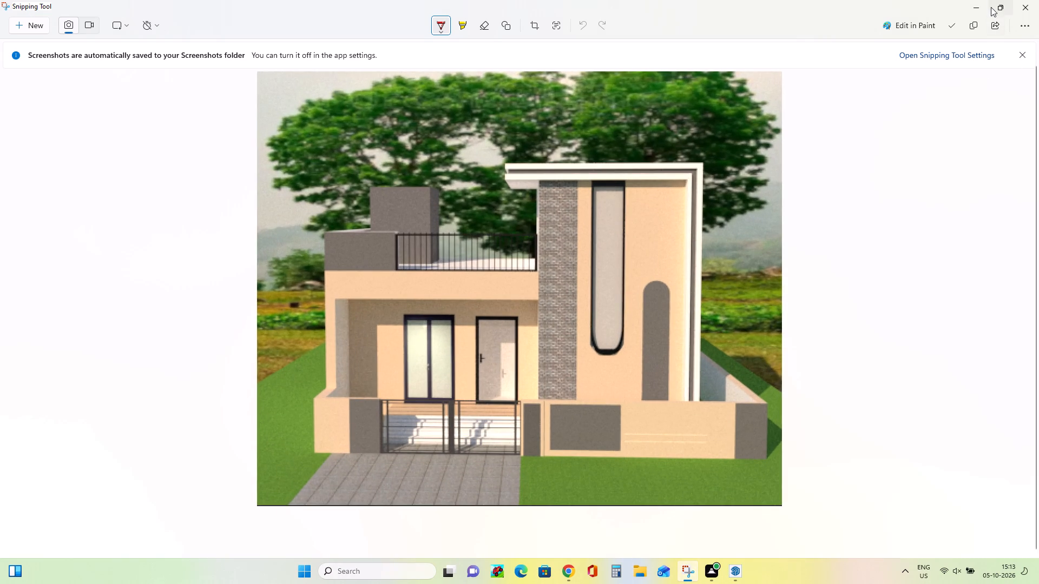
{"action": "left_click", "coordinate": [999, 4]}
{"action": "left_click_drag", "start_coordinate": [808, 248], "coordinate": [826, 231]}
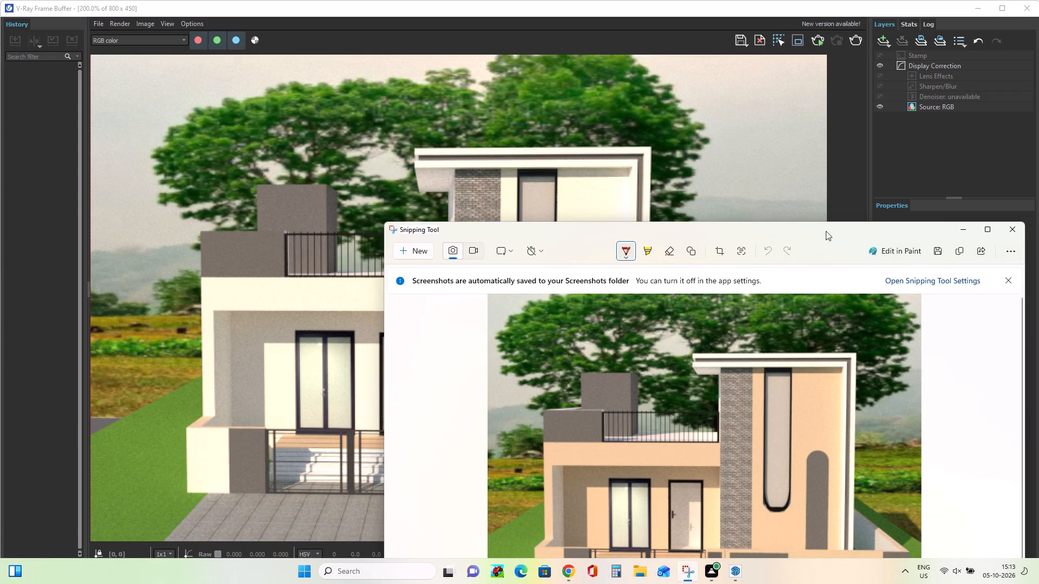
{"action": "left_click_drag", "start_coordinate": [826, 231], "coordinate": [952, 109]}
{"action": "left_click_drag", "start_coordinate": [791, 251], "coordinate": [906, 149]}
{"action": "left_click_drag", "start_coordinate": [861, 237], "coordinate": [892, 193]}
{"action": "left_click_drag", "start_coordinate": [801, 221], "coordinate": [996, 140]}
{"action": "left_click_drag", "start_coordinate": [801, 220], "coordinate": [806, 218]}
{"action": "left_click", "coordinate": [821, 189]}
{"action": "left_click", "coordinate": [813, 194]}
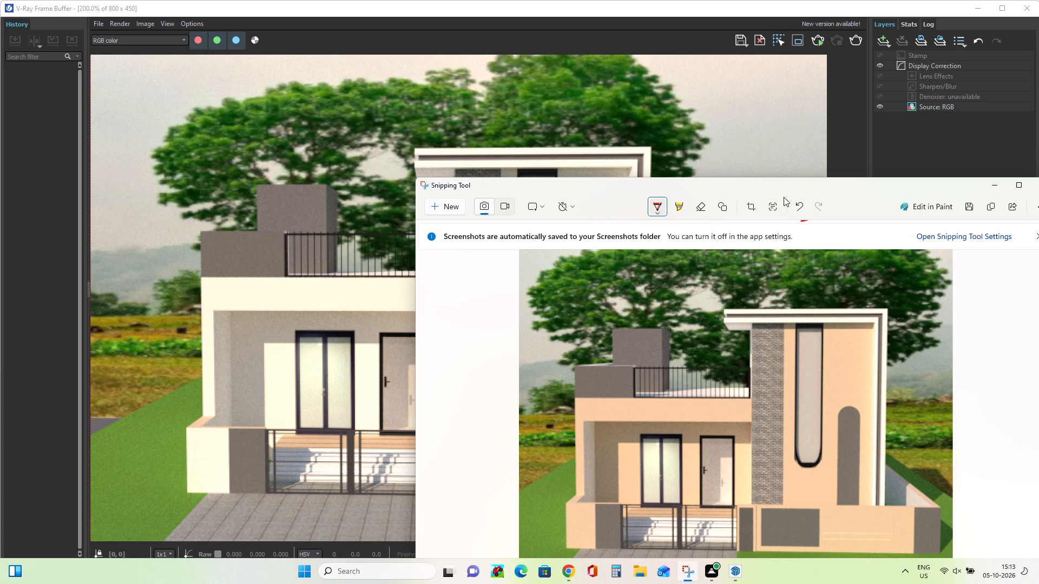
{"action": "left_click_drag", "start_coordinate": [784, 197], "coordinate": [899, 154]}
{"action": "left_click_drag", "start_coordinate": [846, 207], "coordinate": [887, 167]}
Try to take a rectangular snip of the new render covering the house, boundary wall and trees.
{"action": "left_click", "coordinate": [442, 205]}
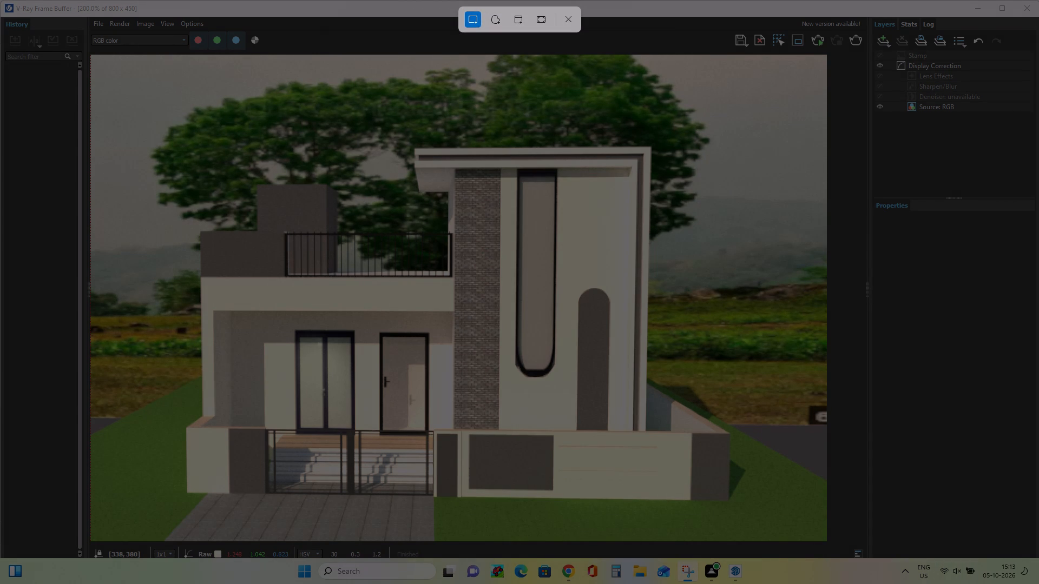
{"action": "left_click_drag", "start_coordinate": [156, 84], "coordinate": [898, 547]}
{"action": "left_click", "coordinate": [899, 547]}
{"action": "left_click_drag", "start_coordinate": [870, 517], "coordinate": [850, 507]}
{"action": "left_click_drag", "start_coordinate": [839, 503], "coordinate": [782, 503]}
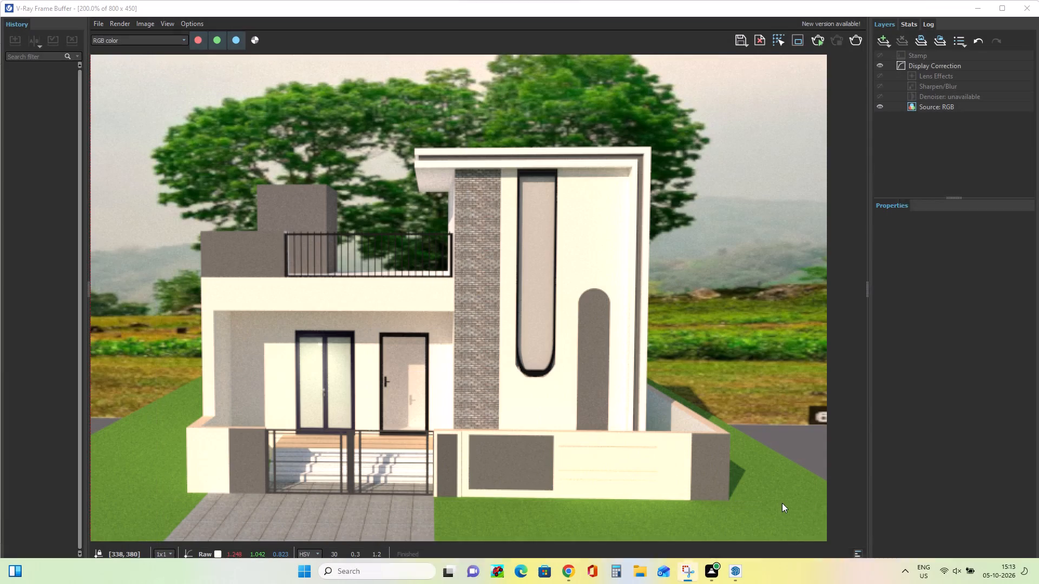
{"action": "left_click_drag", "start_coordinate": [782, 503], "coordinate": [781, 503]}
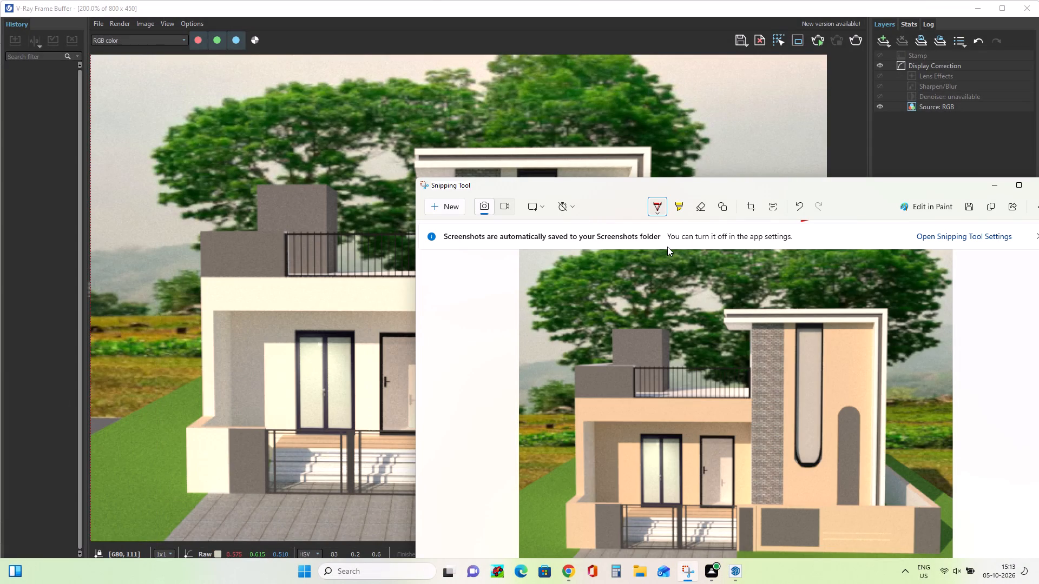
Take a rectangular snip of the seashell-wall render covering the house, boundary wall and trees, and view it enlarged.
{"action": "left_click", "coordinate": [444, 210]}
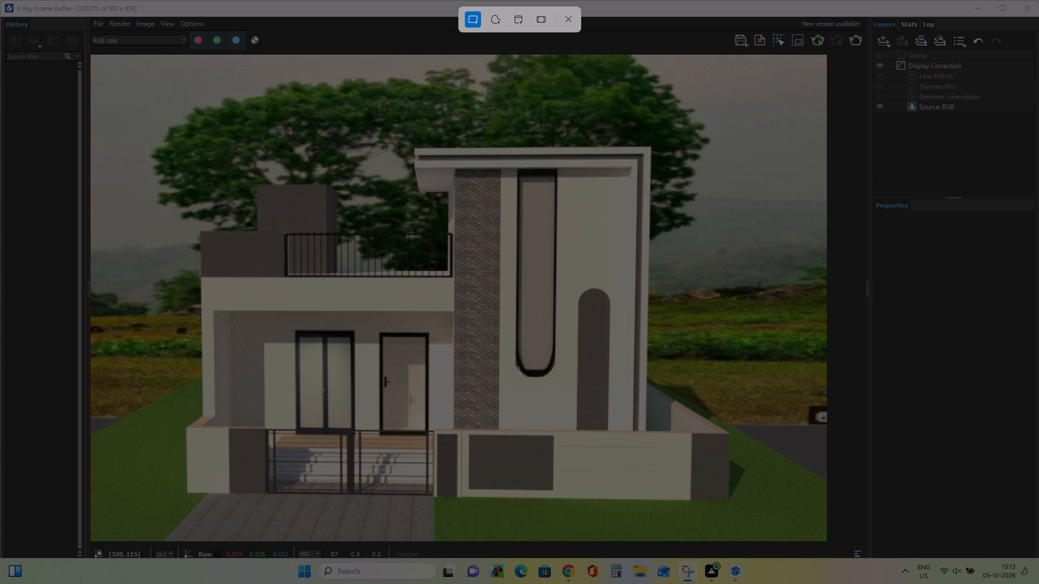
{"action": "left_click_drag", "start_coordinate": [162, 84], "coordinate": [319, 228]}
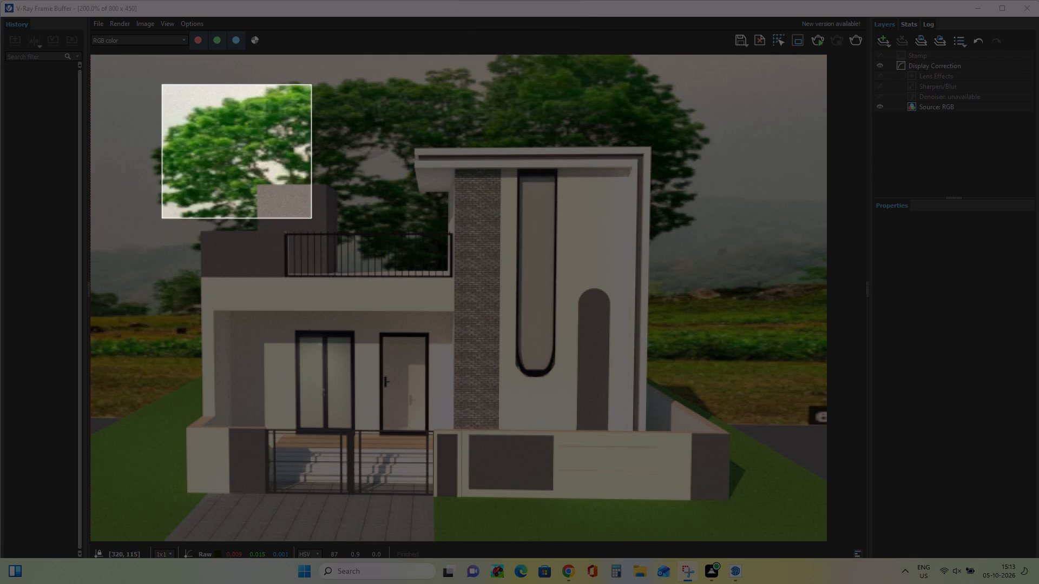
{"action": "left_click_drag", "start_coordinate": [319, 228], "coordinate": [781, 537]}
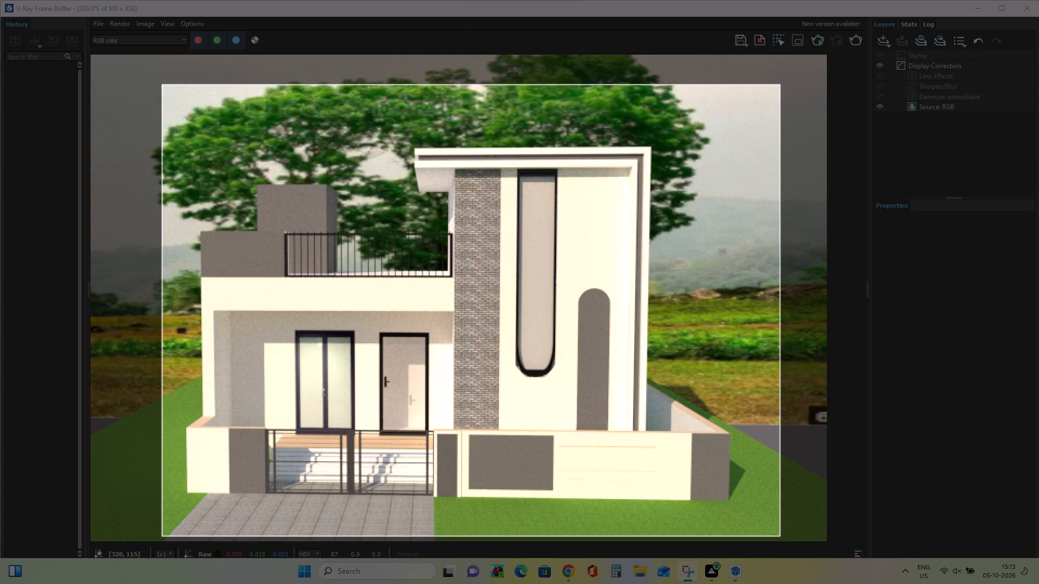
{"action": "left_click_drag", "start_coordinate": [781, 537], "coordinate": [783, 542]}
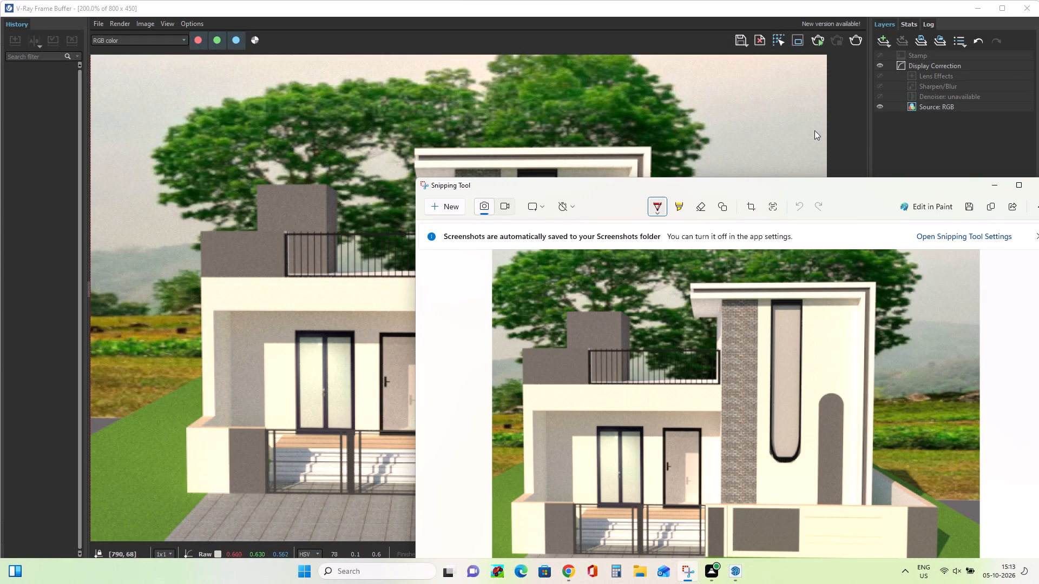
{"action": "left_click", "coordinate": [1021, 180]}
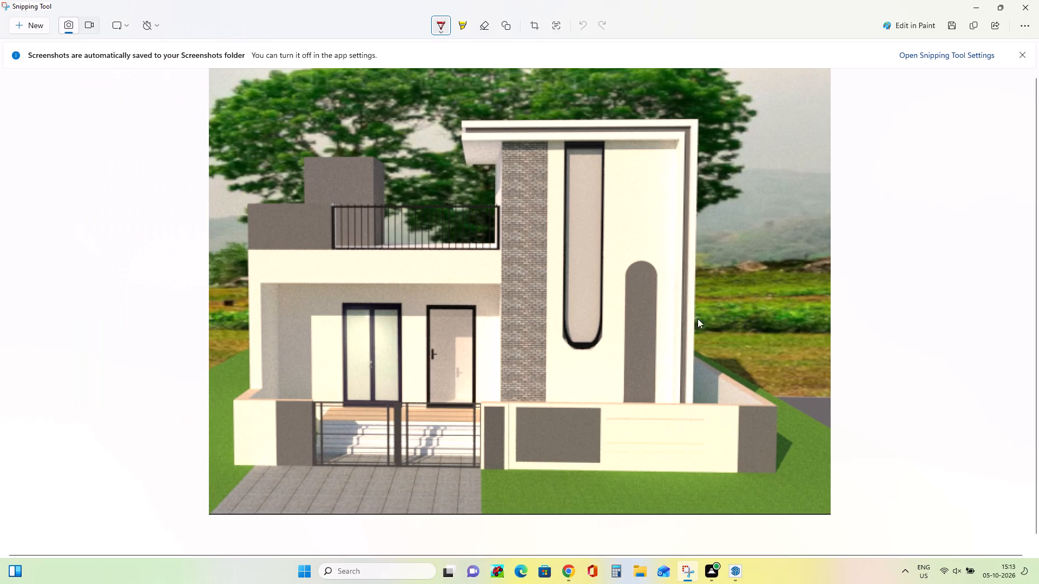
{"action": "left_click", "coordinate": [983, 8]}
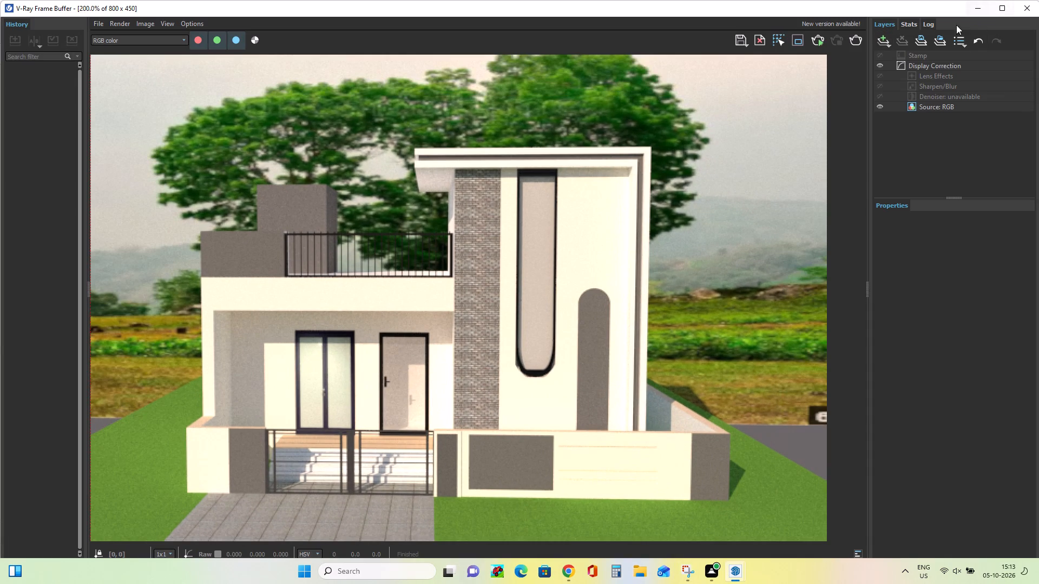
Return to the SketchUp model and paint the top faces of the boundary wall at both front corners with 0011_Seashell.
{"action": "left_click", "coordinate": [979, 8]}
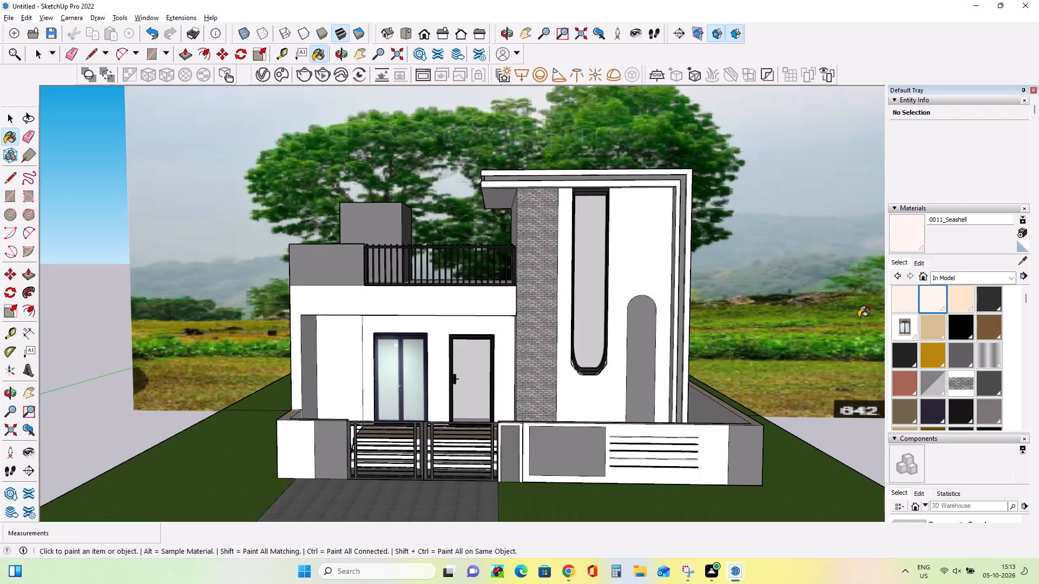
{"action": "left_click", "coordinate": [931, 303]}
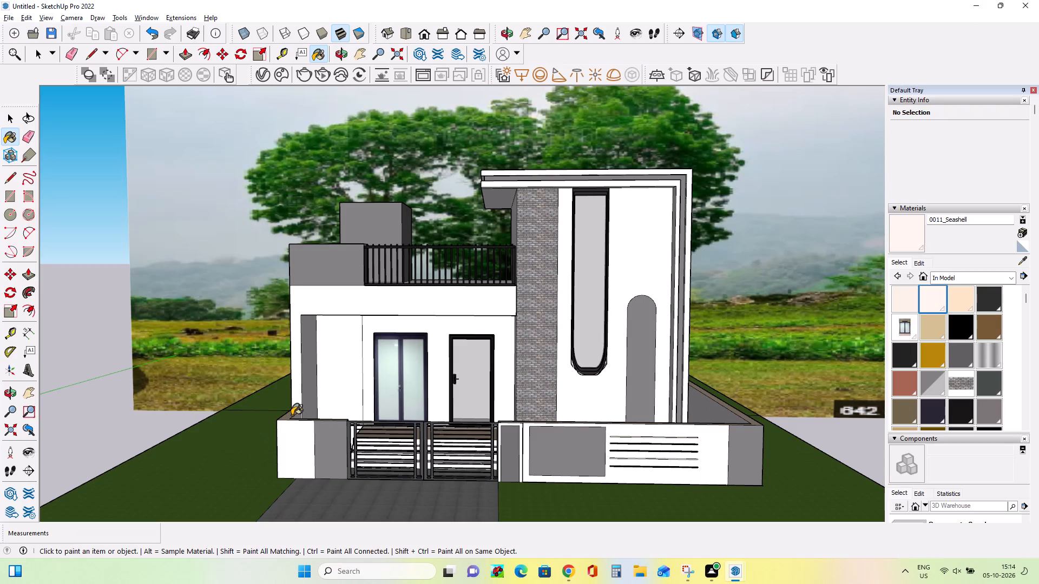
{"action": "left_click", "coordinate": [292, 415]}
{"action": "left_click", "coordinate": [757, 423]}
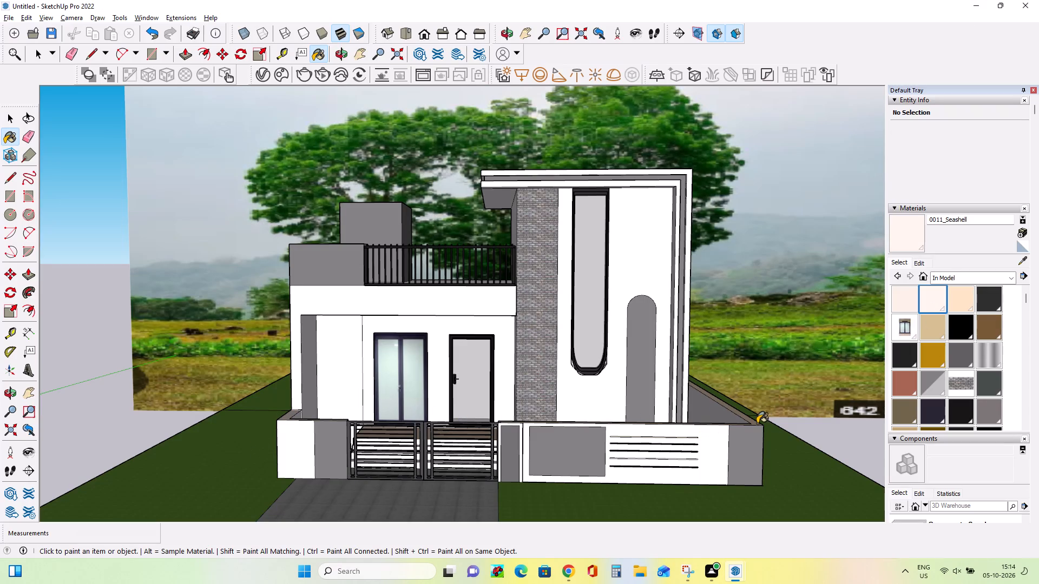
Check the wall tops from above, restore the front view and start a new V-Ray render of it.
{"action": "middle_click_drag", "start_coordinate": [471, 423], "coordinate": [483, 483]}
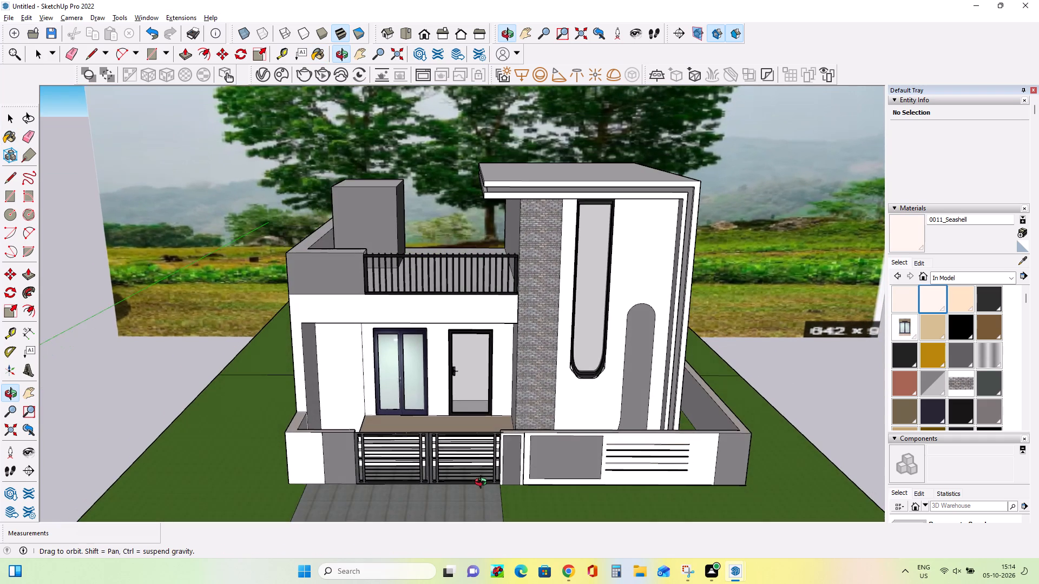
{"action": "middle_click_drag", "start_coordinate": [483, 483], "coordinate": [467, 411]}
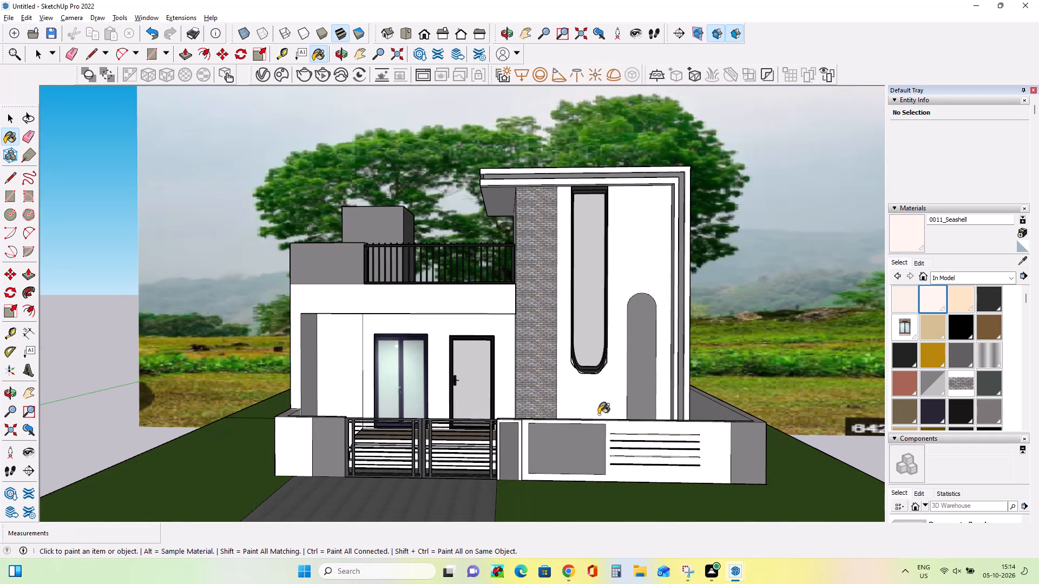
{"action": "left_click", "coordinate": [299, 75]}
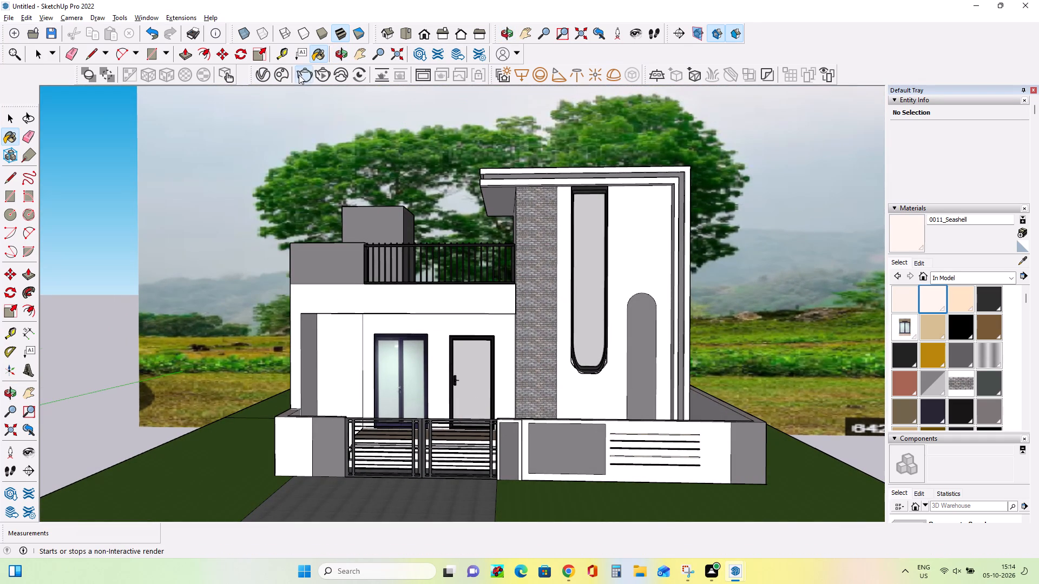
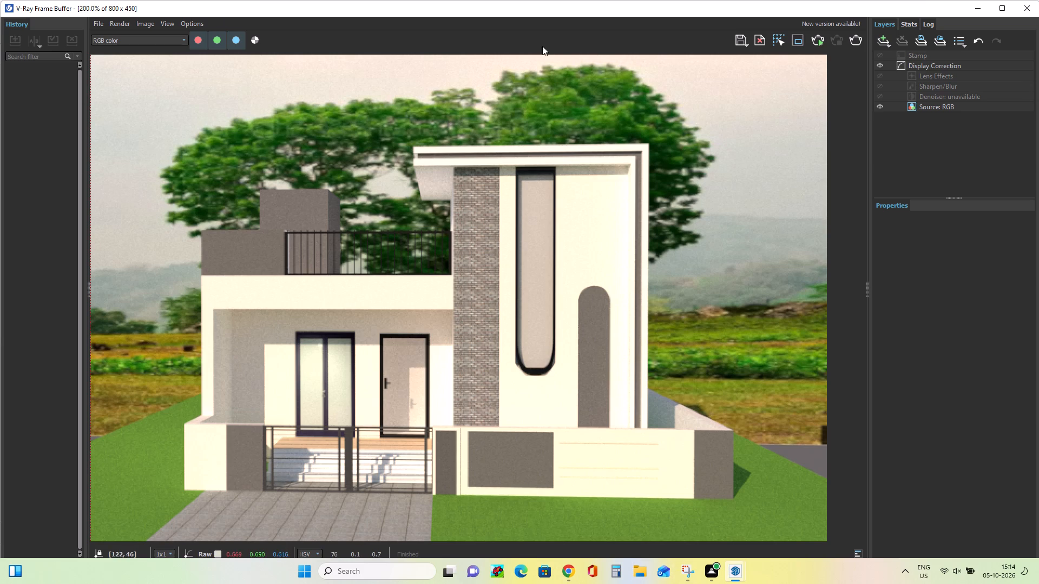
Switch to Snipping Tool, take a new rectangular snip of the finished render covering the house, boundary wall and trees, and view it enlarged.
{"action": "left_click", "coordinate": [687, 578]}
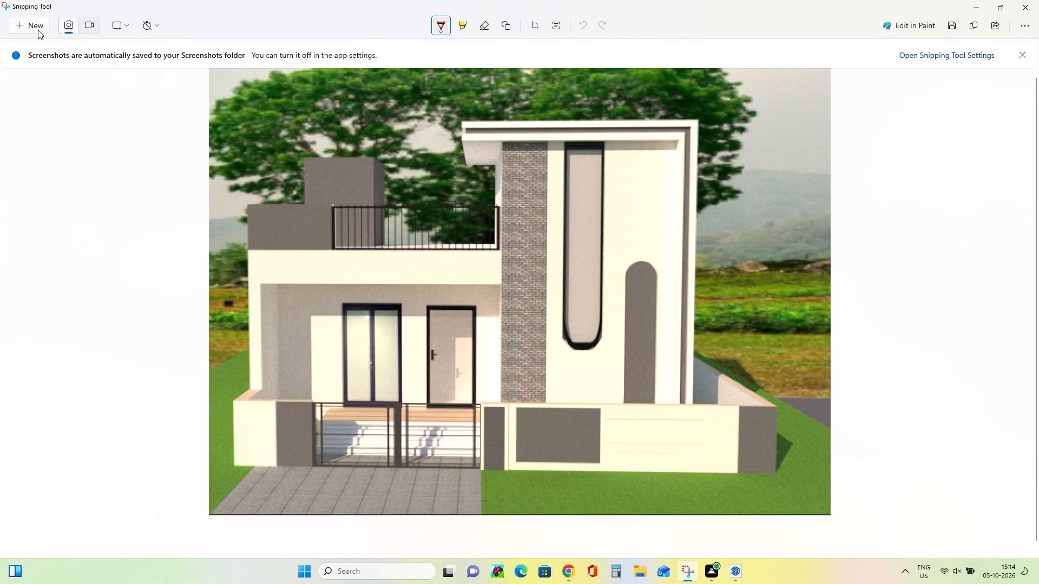
{"action": "left_click", "coordinate": [24, 25]}
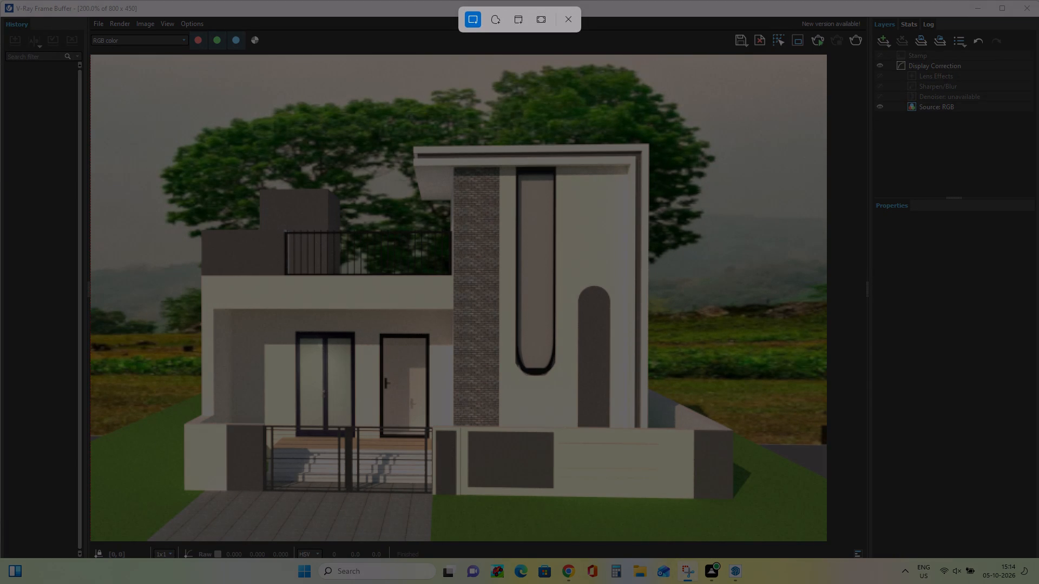
{"action": "left_click_drag", "start_coordinate": [167, 85], "coordinate": [579, 437]}
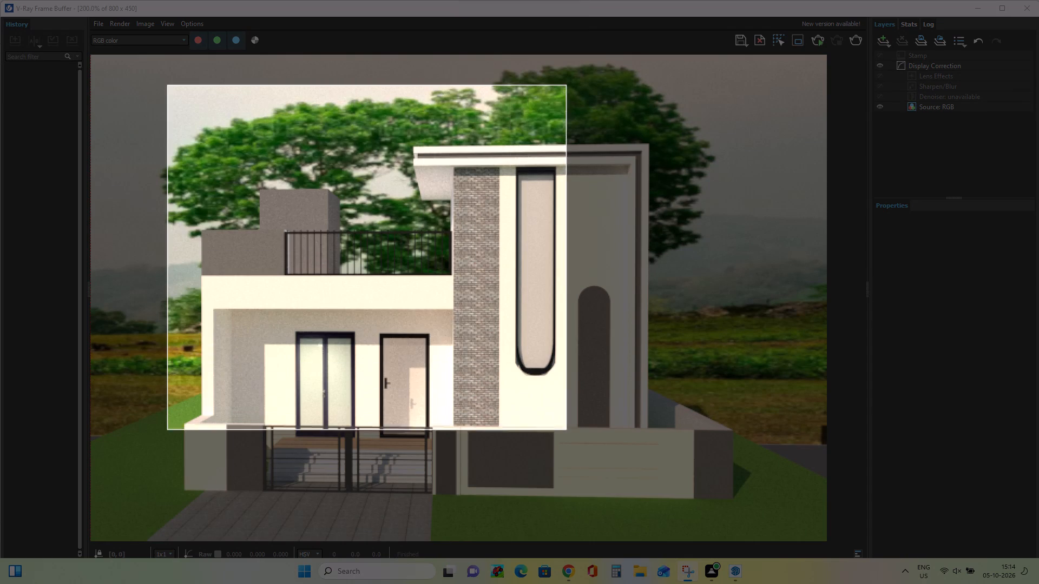
{"action": "left_click_drag", "start_coordinate": [579, 437], "coordinate": [760, 524]}
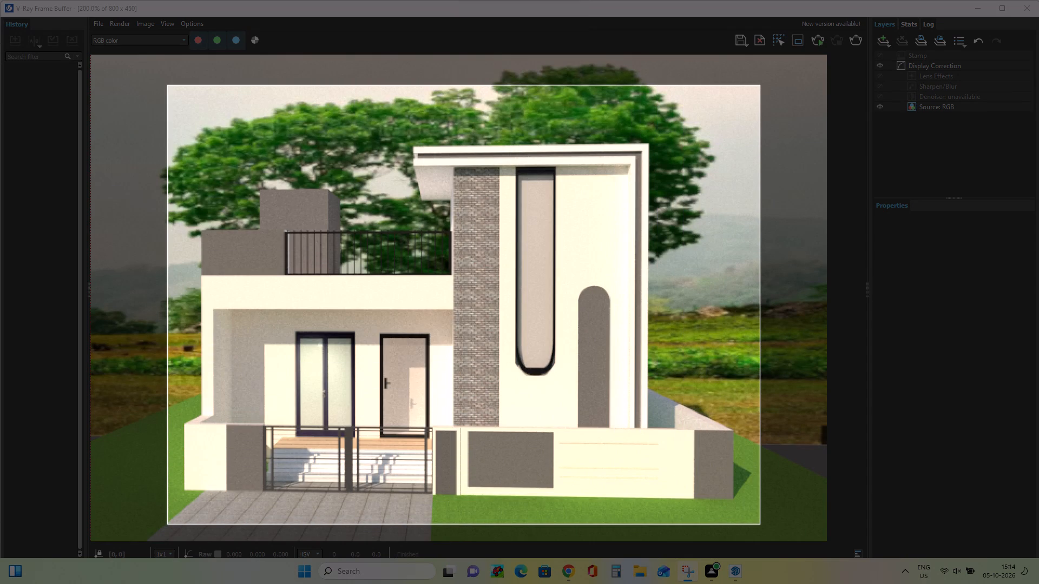
{"action": "left_click_drag", "start_coordinate": [760, 524], "coordinate": [771, 535]}
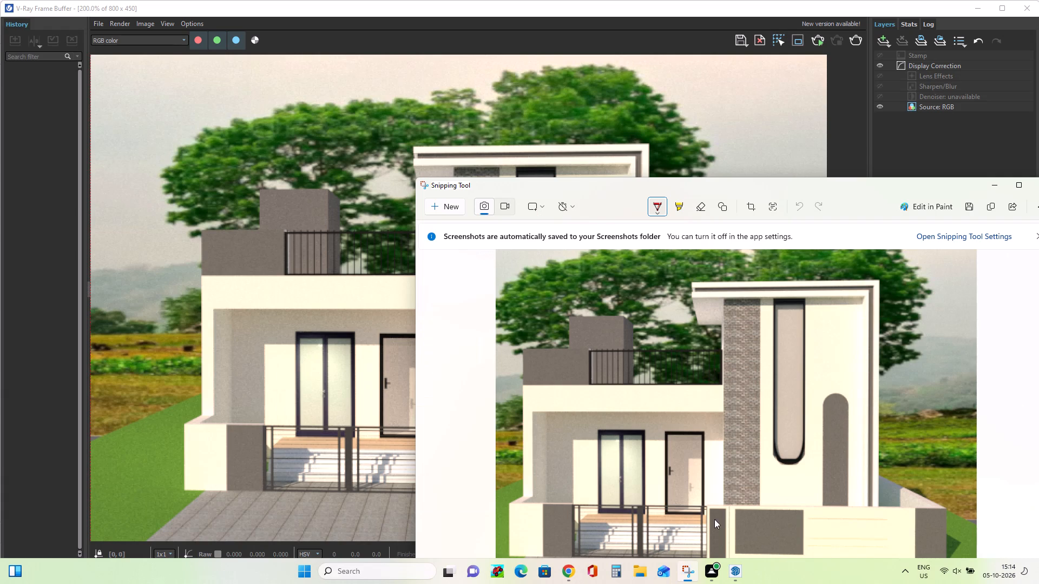
{"action": "left_click", "coordinate": [1018, 188]}
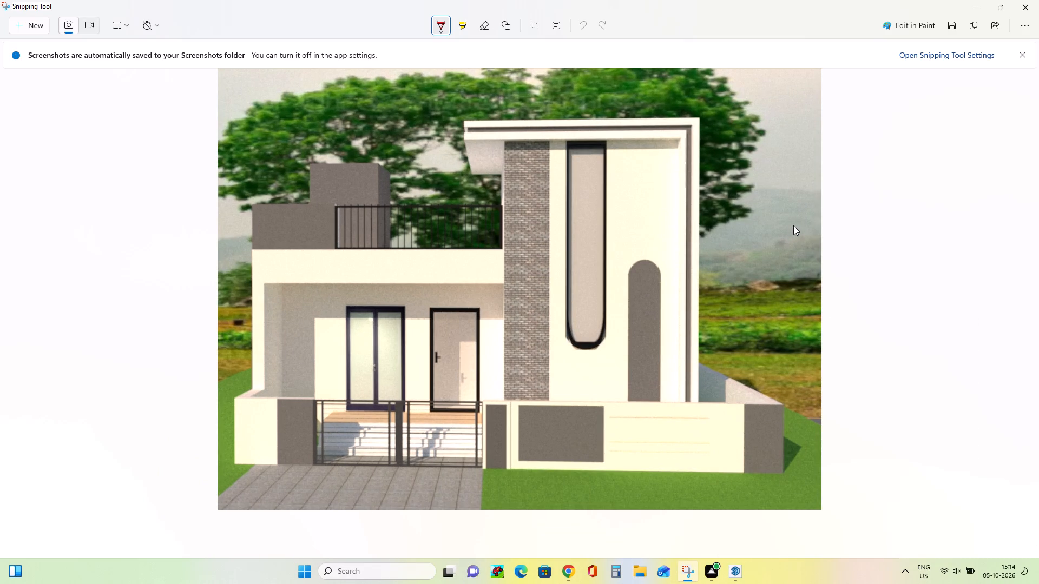
{"action": "left_click", "coordinate": [998, 6]}
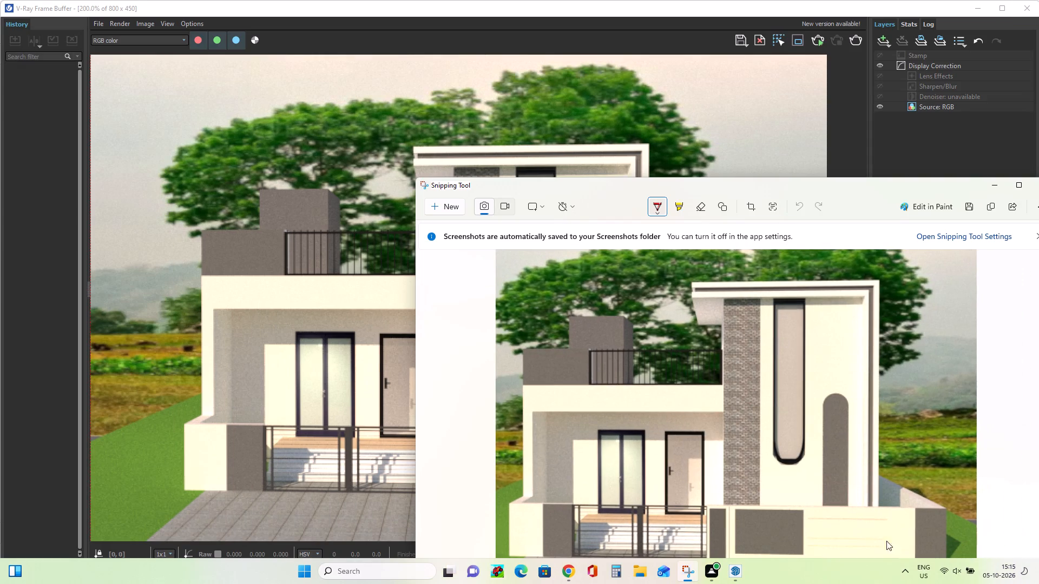
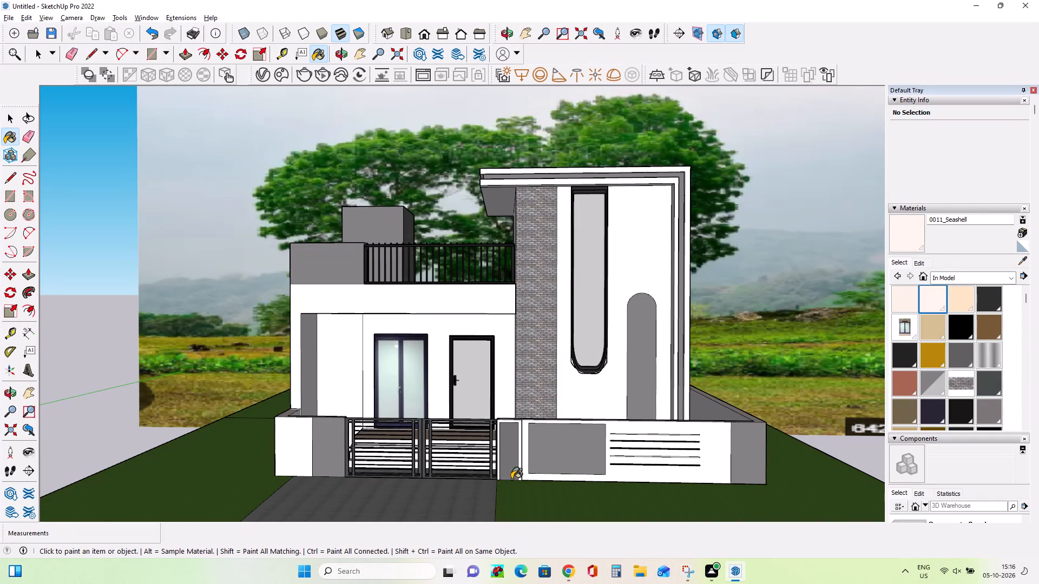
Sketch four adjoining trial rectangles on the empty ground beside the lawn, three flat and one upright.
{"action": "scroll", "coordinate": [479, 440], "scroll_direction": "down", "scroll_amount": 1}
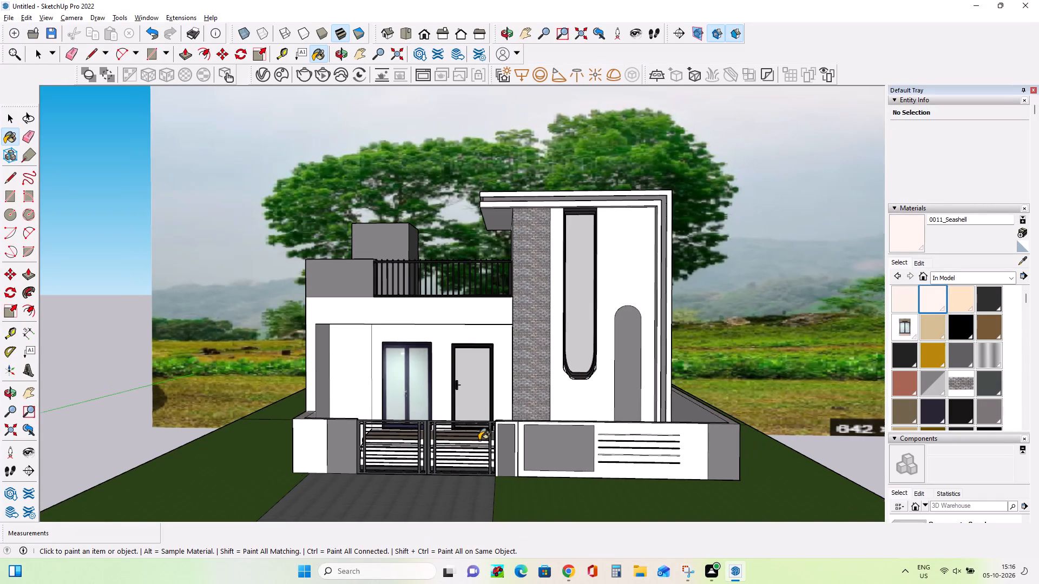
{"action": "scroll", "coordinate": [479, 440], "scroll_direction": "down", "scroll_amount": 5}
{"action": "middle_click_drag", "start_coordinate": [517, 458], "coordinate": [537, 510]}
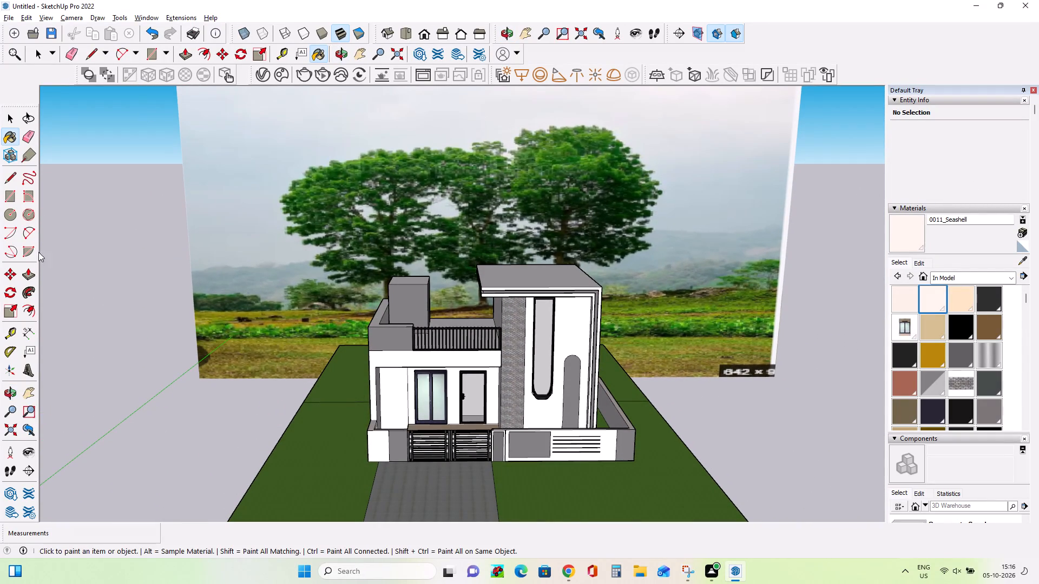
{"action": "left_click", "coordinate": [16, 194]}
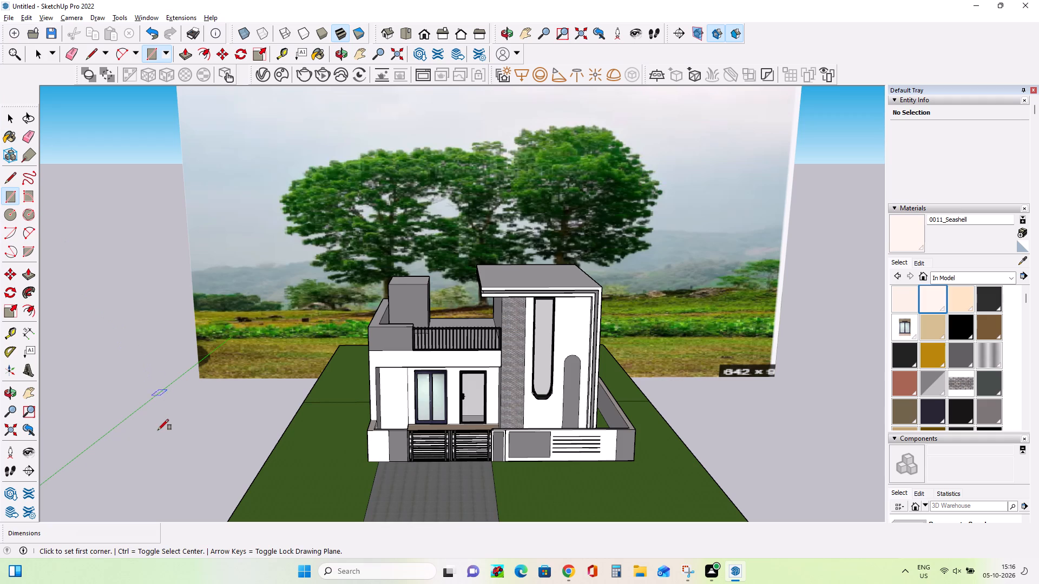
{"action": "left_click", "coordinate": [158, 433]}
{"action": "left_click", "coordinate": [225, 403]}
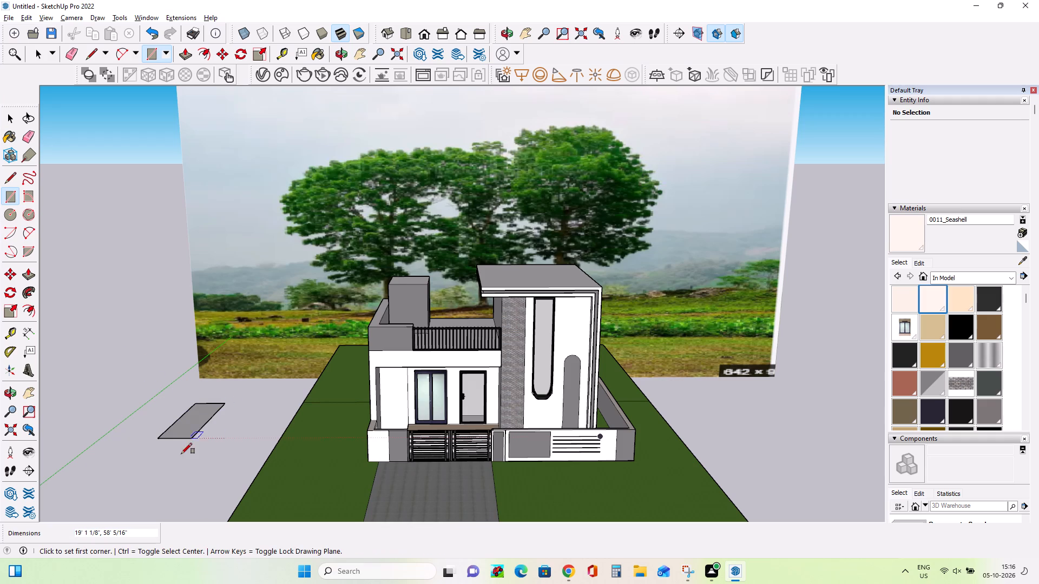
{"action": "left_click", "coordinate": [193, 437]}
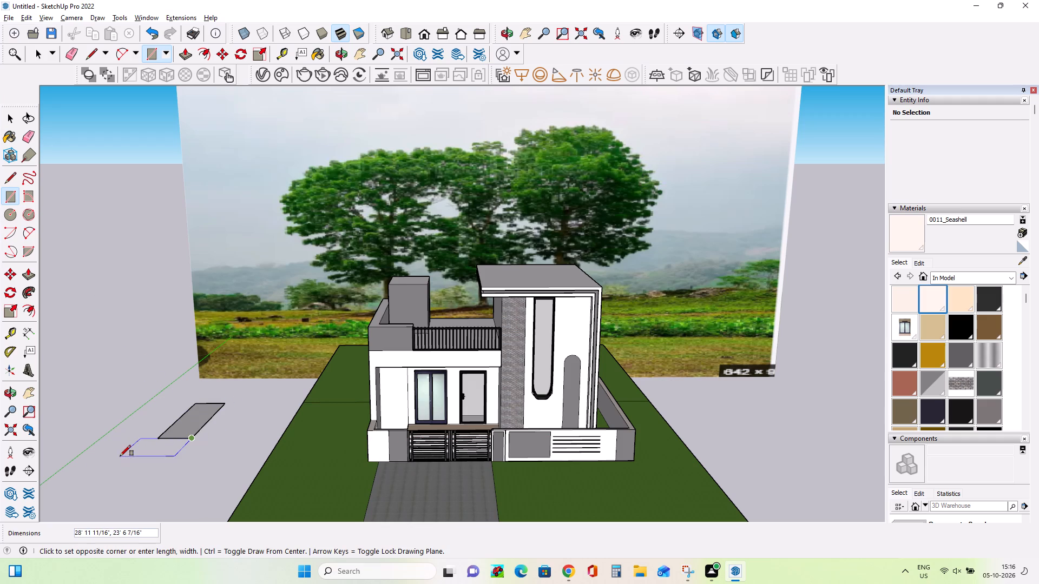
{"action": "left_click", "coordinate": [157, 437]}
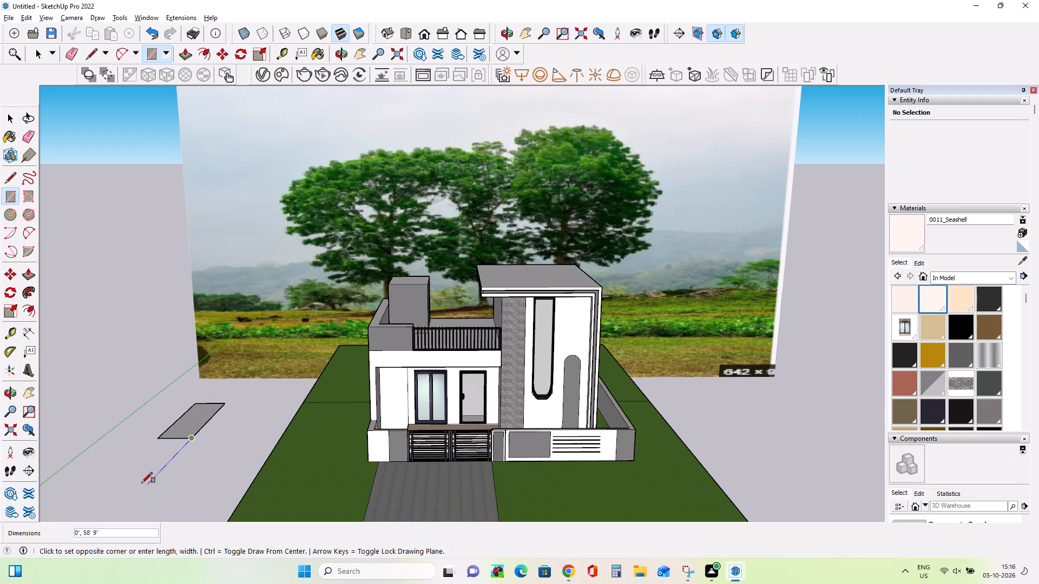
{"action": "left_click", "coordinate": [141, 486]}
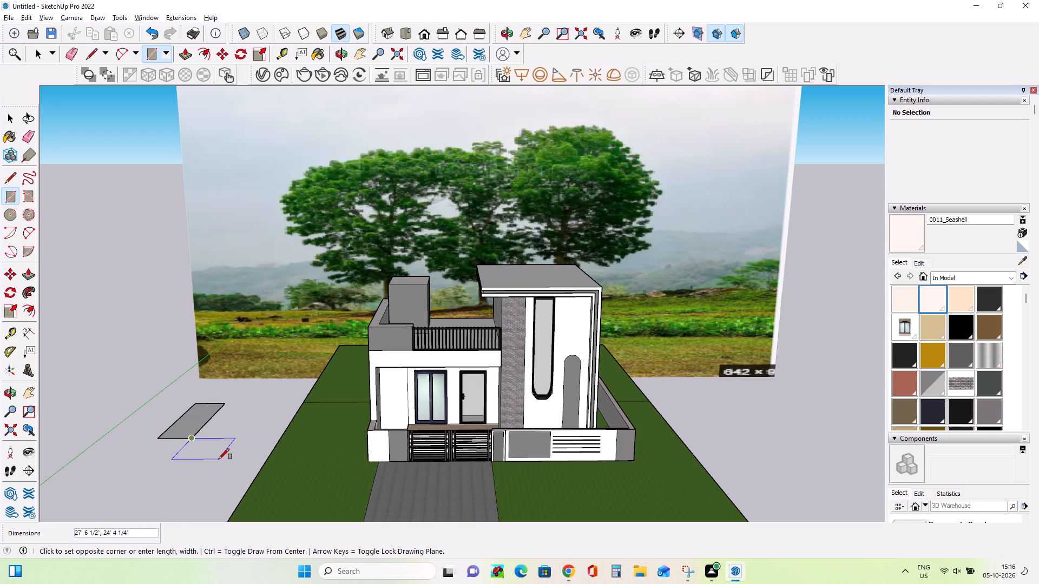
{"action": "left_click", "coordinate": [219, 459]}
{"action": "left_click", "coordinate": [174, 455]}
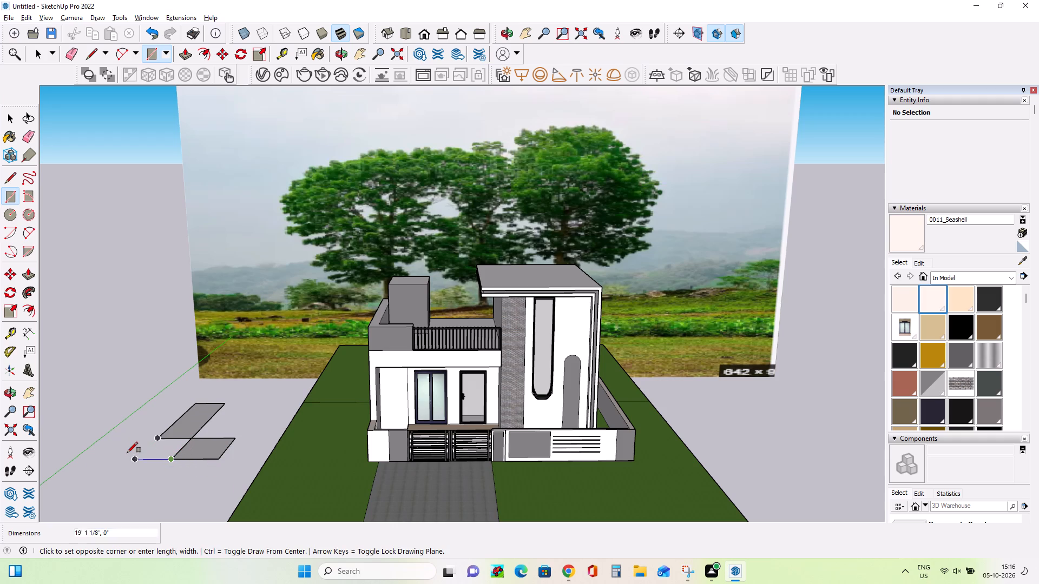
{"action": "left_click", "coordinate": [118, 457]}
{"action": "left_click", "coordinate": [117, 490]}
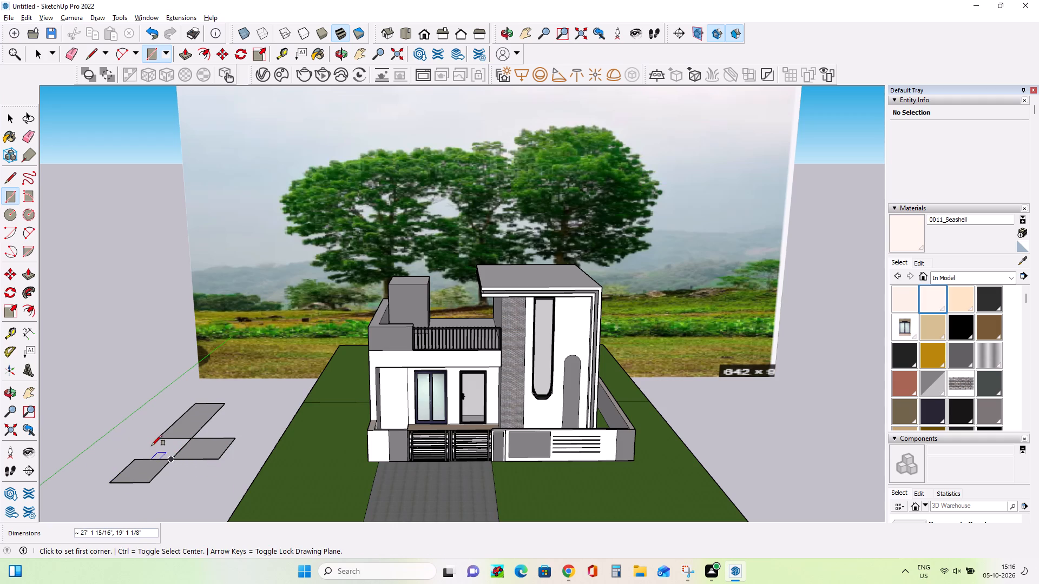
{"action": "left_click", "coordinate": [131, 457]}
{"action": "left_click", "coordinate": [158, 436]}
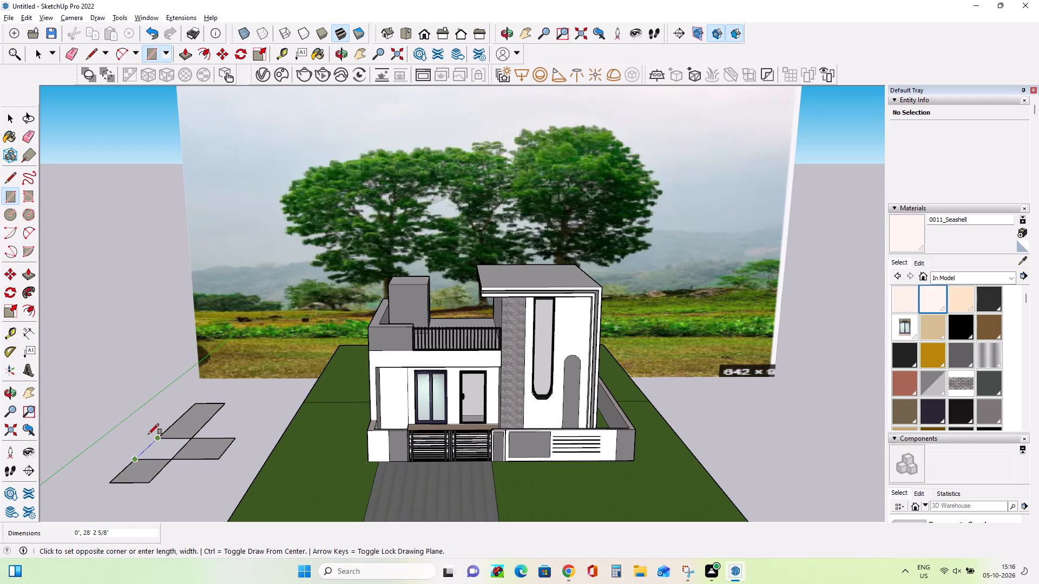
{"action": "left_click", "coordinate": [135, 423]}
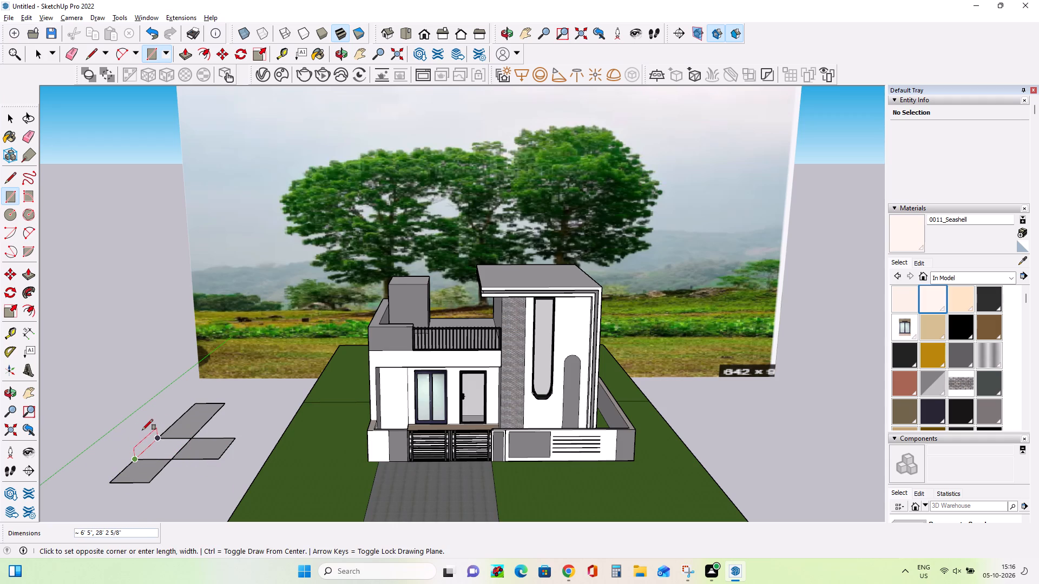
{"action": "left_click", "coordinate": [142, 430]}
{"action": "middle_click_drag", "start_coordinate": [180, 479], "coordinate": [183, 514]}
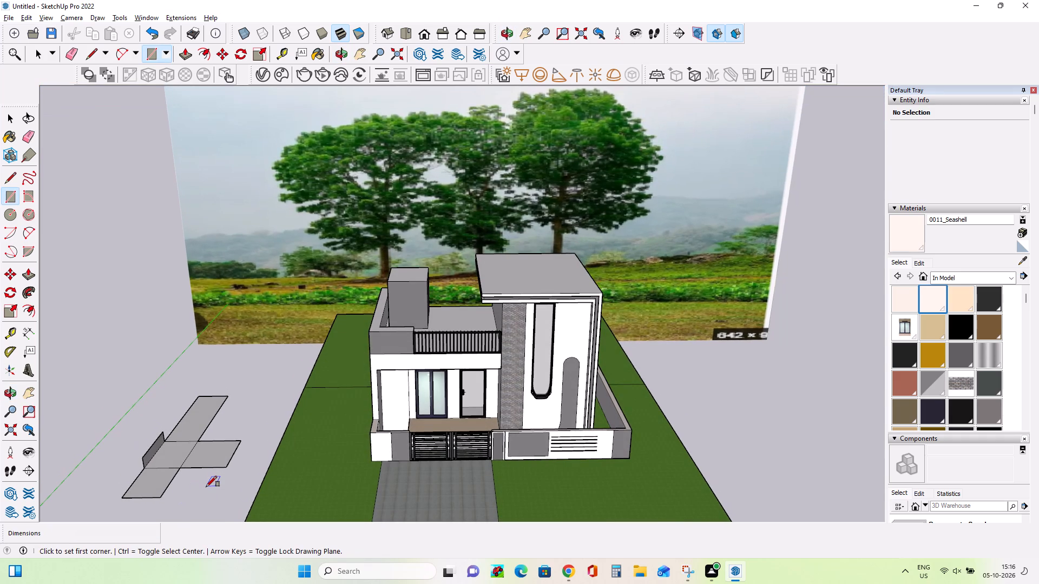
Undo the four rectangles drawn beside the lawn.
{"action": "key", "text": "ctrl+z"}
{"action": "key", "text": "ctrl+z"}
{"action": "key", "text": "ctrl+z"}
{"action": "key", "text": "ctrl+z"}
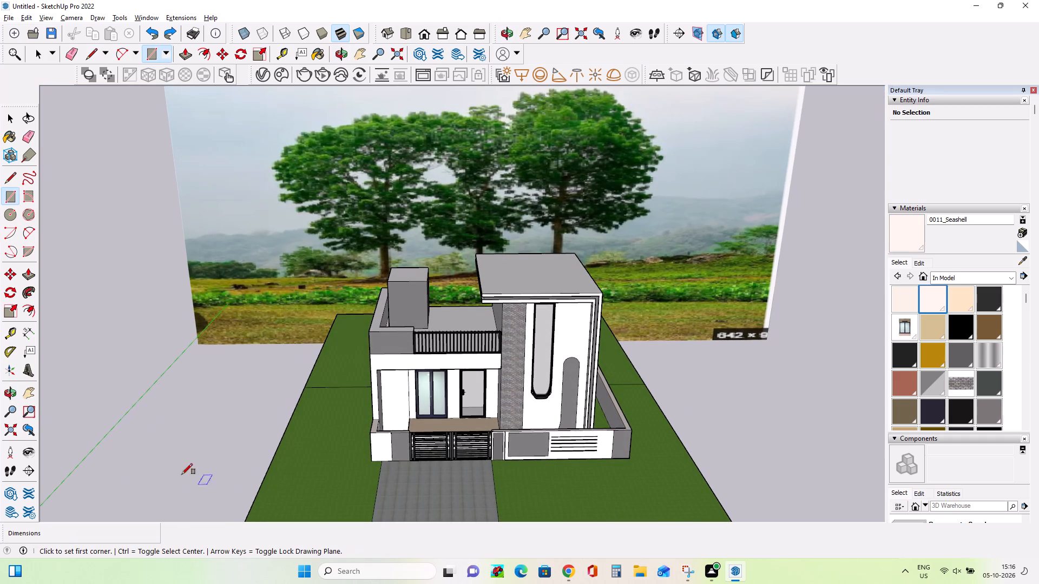
Render a wider front view of the house in V-Ray, including the lawn, driveway and full tree backdrop.
{"action": "middle_click_drag", "start_coordinate": [220, 498], "coordinate": [210, 408]}
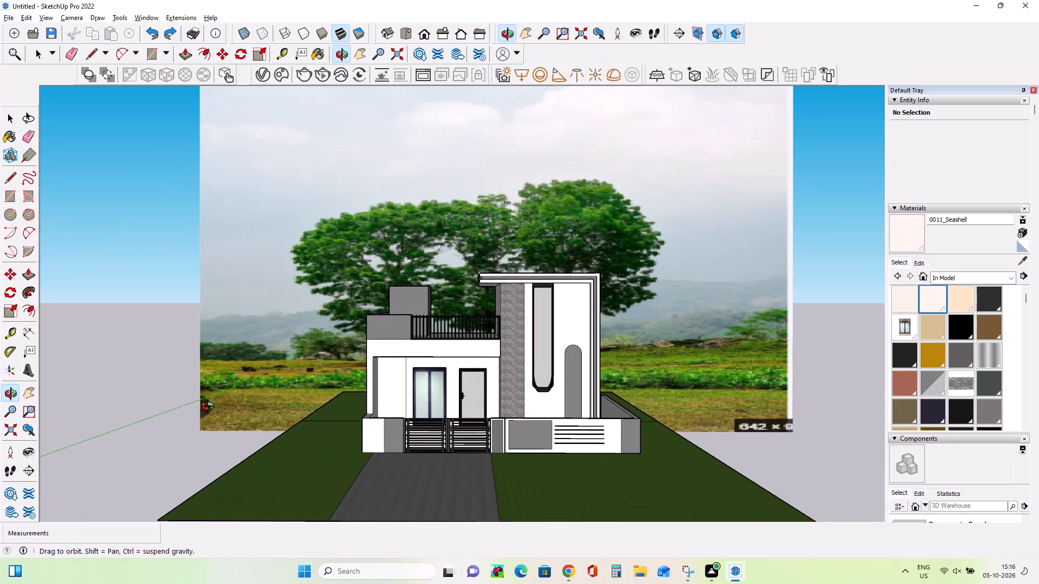
{"action": "middle_click_drag", "start_coordinate": [210, 408], "coordinate": [208, 414]}
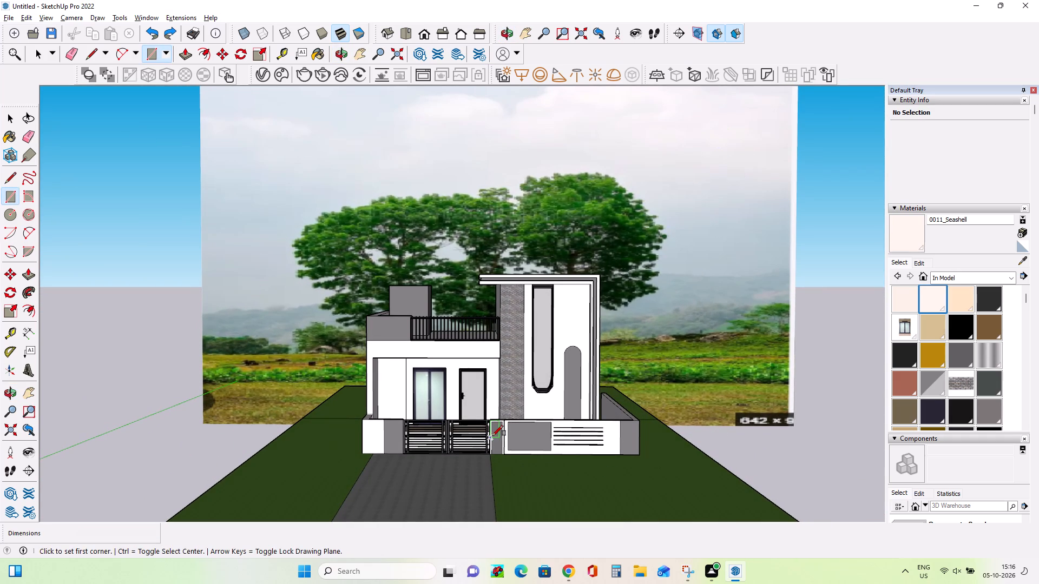
{"action": "left_click", "coordinate": [306, 75]}
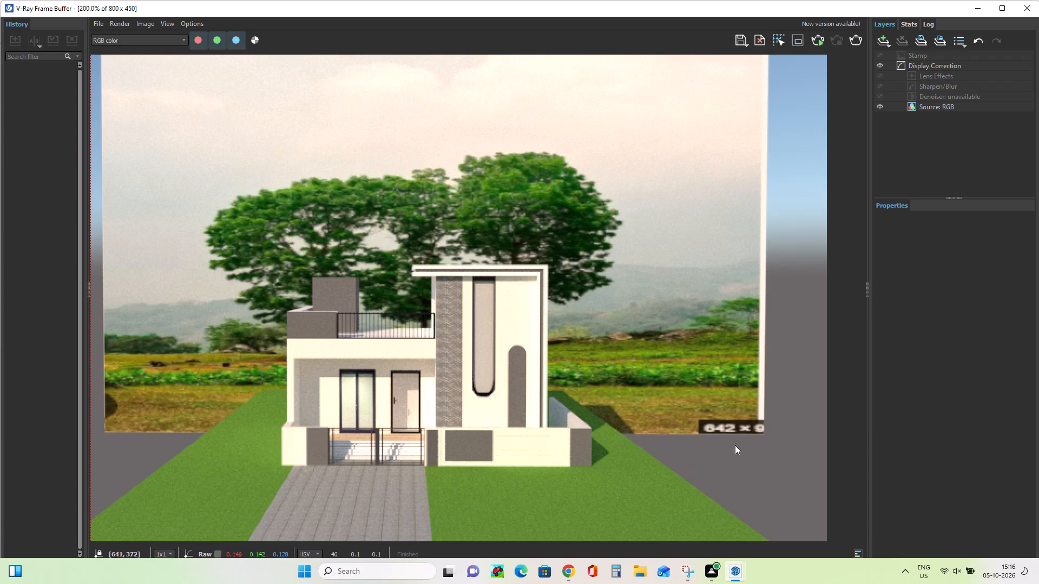
Switch to Snipping Tool, take a new rectangular snip of the render covering the house, trees, lawn and driveway, and view it enlarged.
{"action": "left_click", "coordinate": [690, 581]}
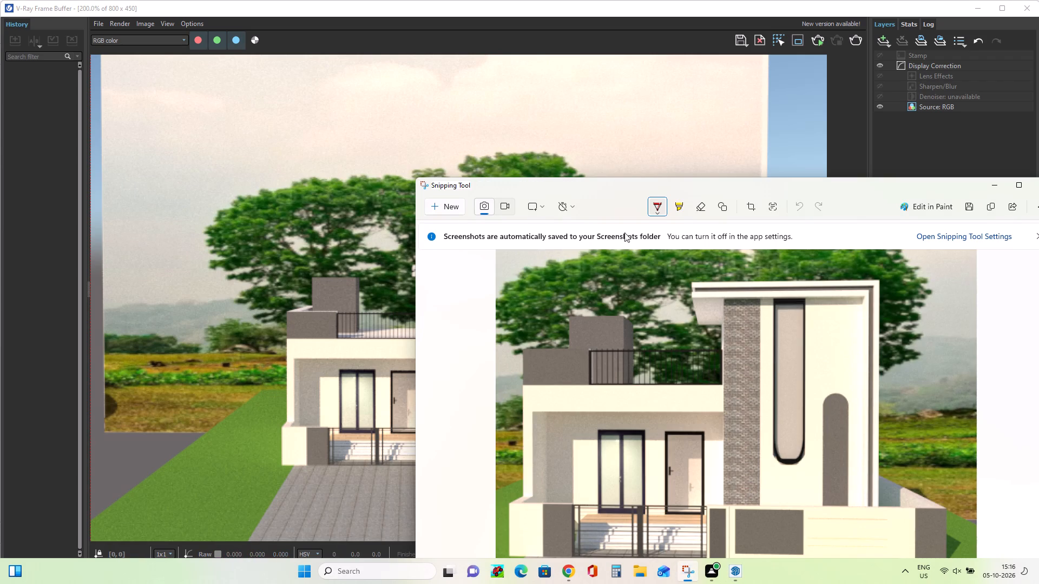
{"action": "left_click", "coordinate": [449, 210]}
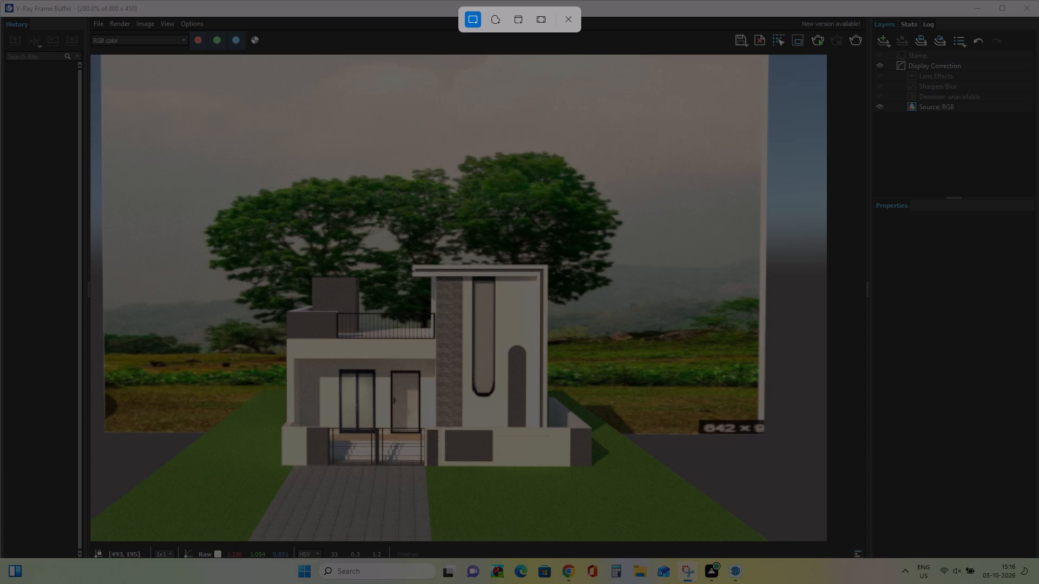
{"action": "left_click_drag", "start_coordinate": [211, 132], "coordinate": [350, 281]}
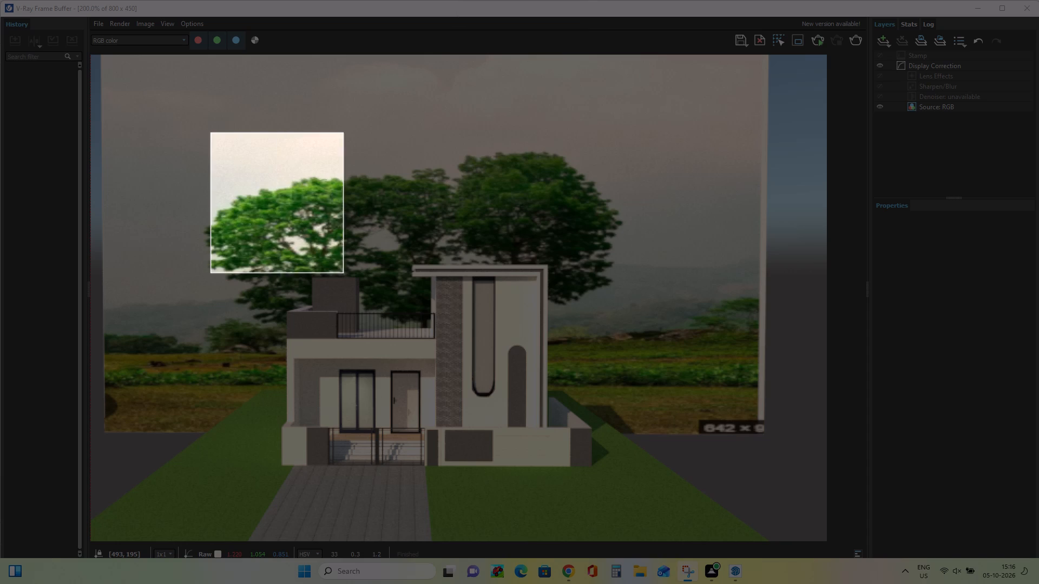
{"action": "left_click_drag", "start_coordinate": [350, 281], "coordinate": [620, 548]}
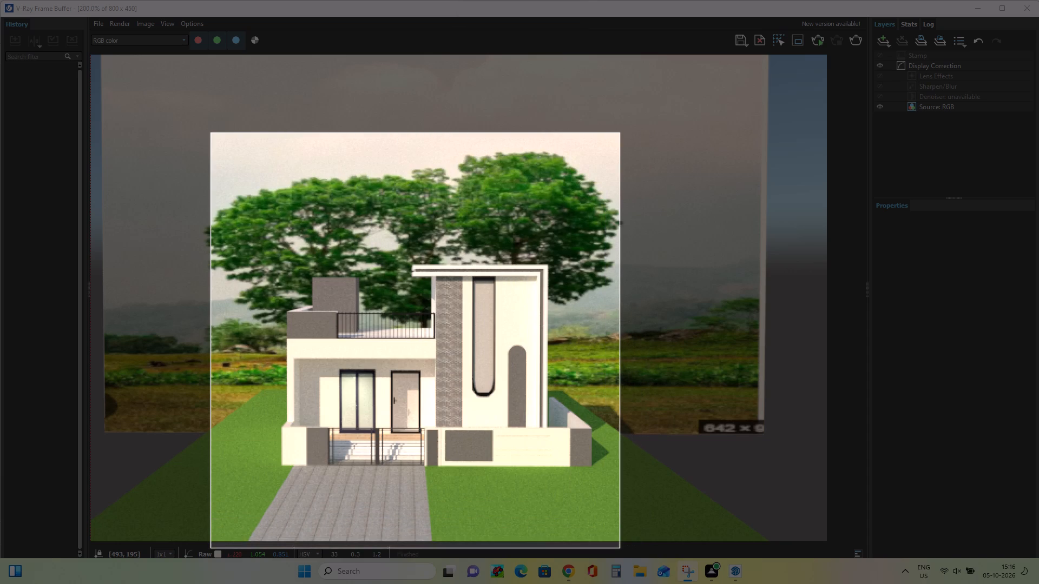
{"action": "left_click_drag", "start_coordinate": [620, 548], "coordinate": [613, 541]}
{"action": "right_click", "coordinate": [614, 543]}
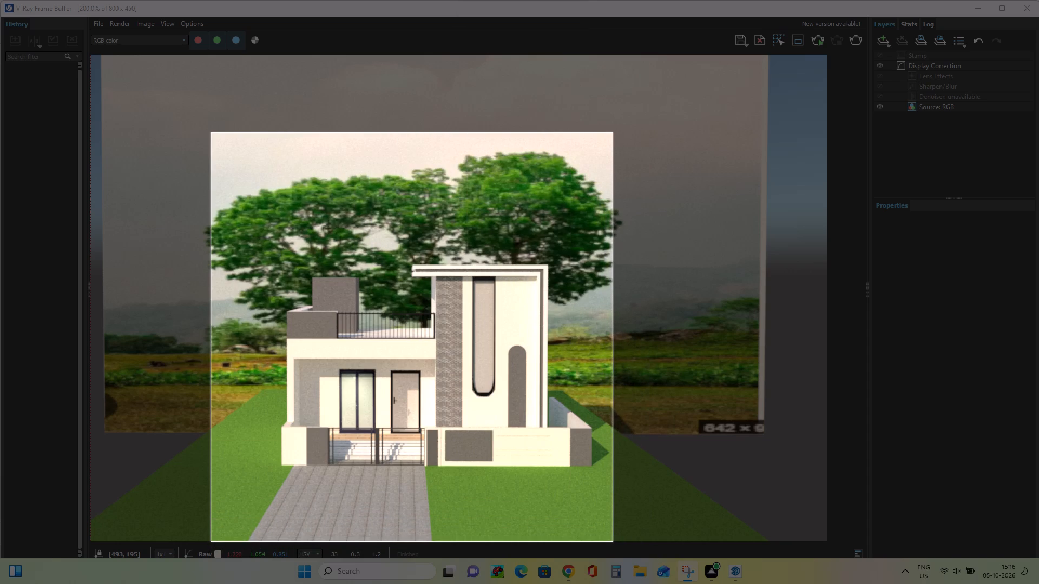
{"action": "left_click_drag", "start_coordinate": [613, 541], "coordinate": [613, 544]}
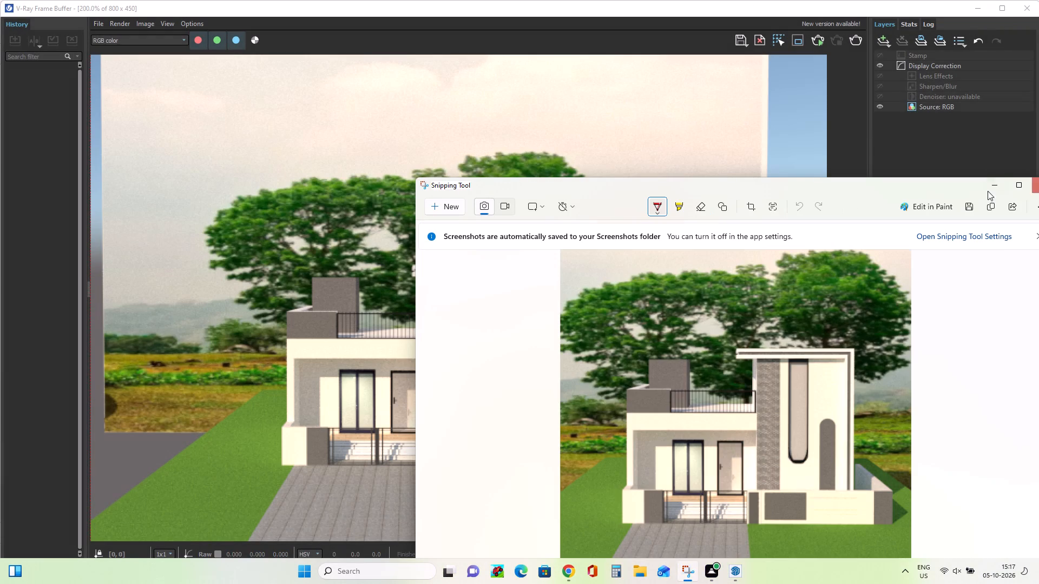
{"action": "left_click", "coordinate": [1021, 185]}
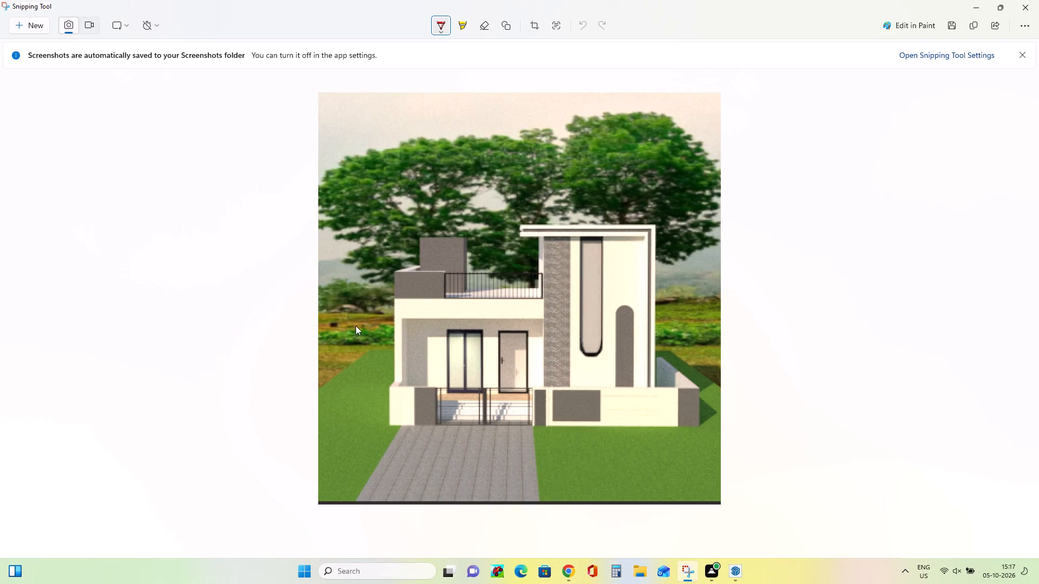
Save the snip to the Desktop as a PNG named "Modern Contemporary Duplex Elevation with Stone Cladding and Warm Lighting pdf".
{"action": "key", "text": "ctrl+s"}
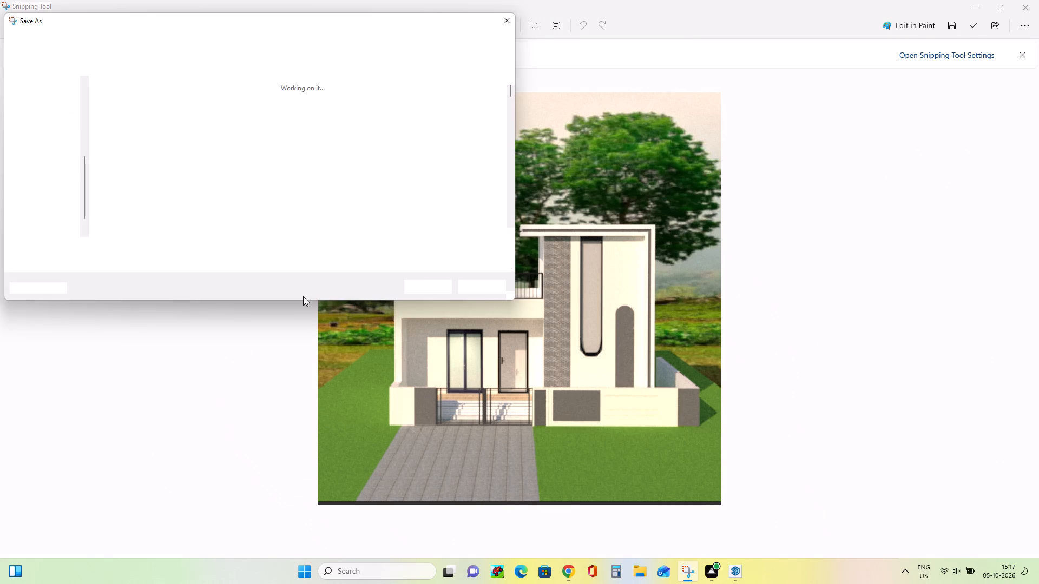
{"action": "left_click", "coordinate": [50, 105]}
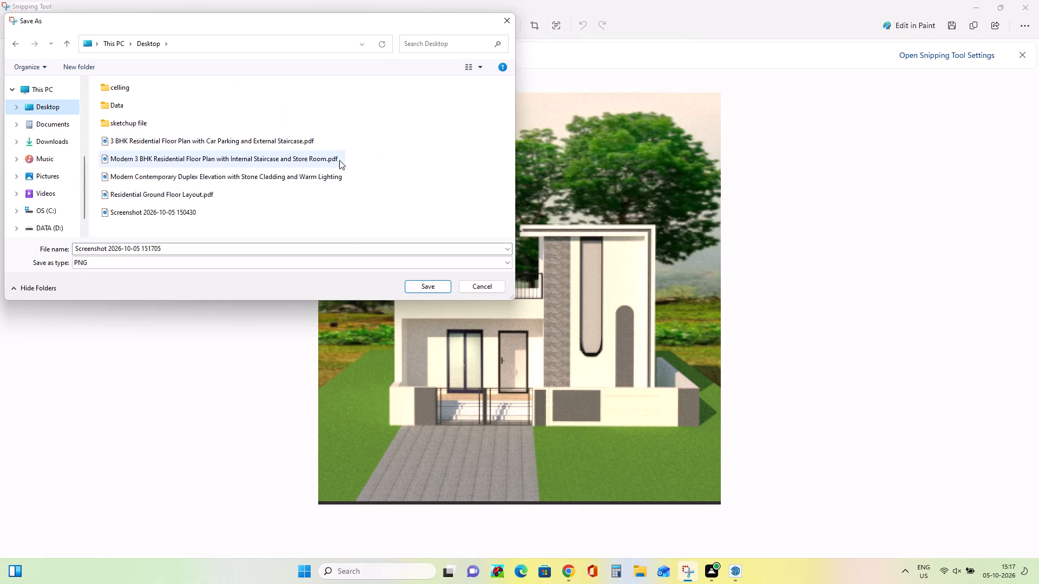
{"action": "left_click", "coordinate": [288, 180]}
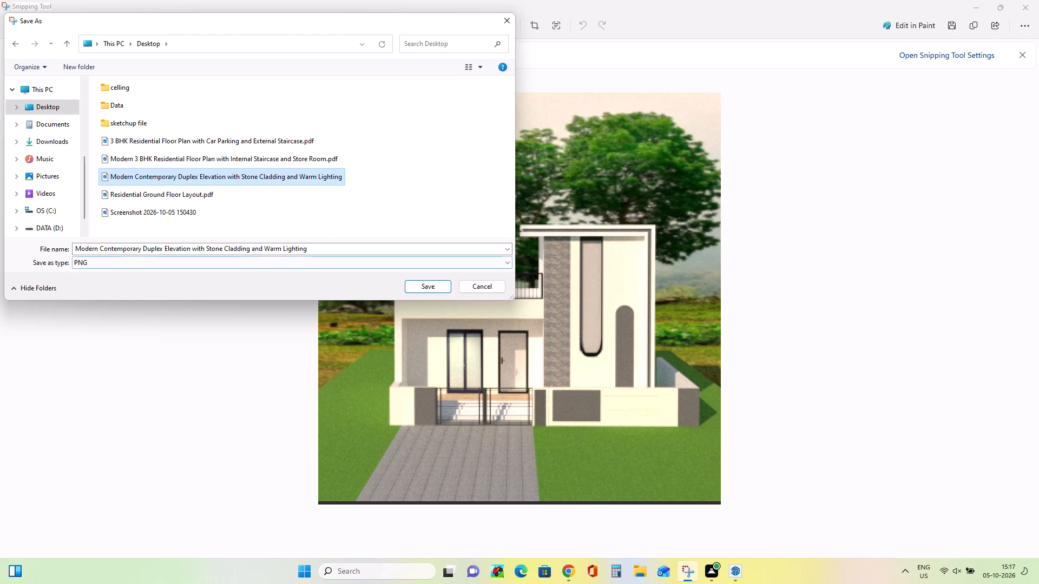
{"action": "left_click", "coordinate": [331, 247]}
{"action": "left_click", "coordinate": [333, 250]}
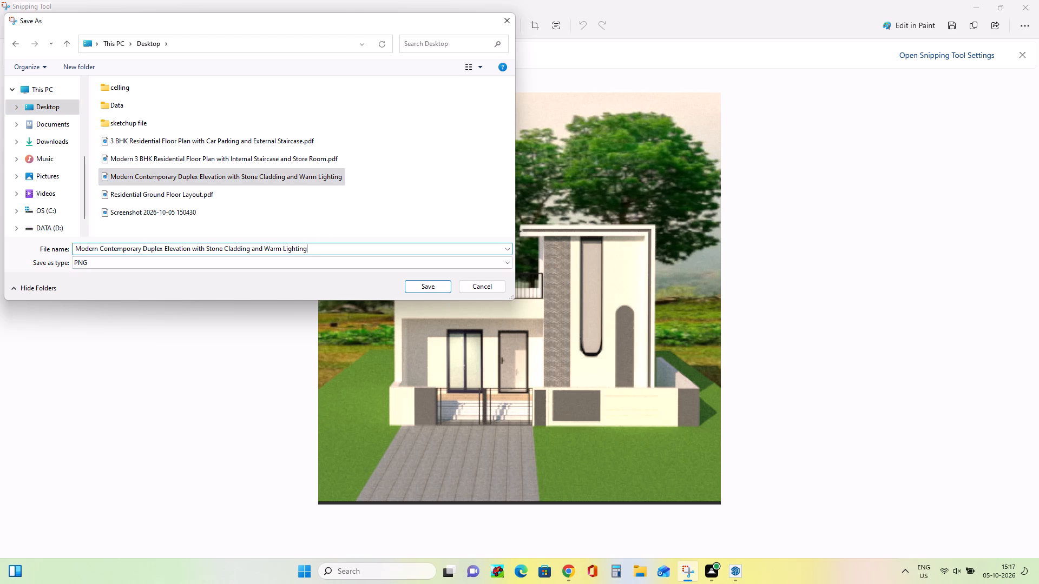
{"action": "key", "text": "space"}
{"action": "type", "text": "pdf"}
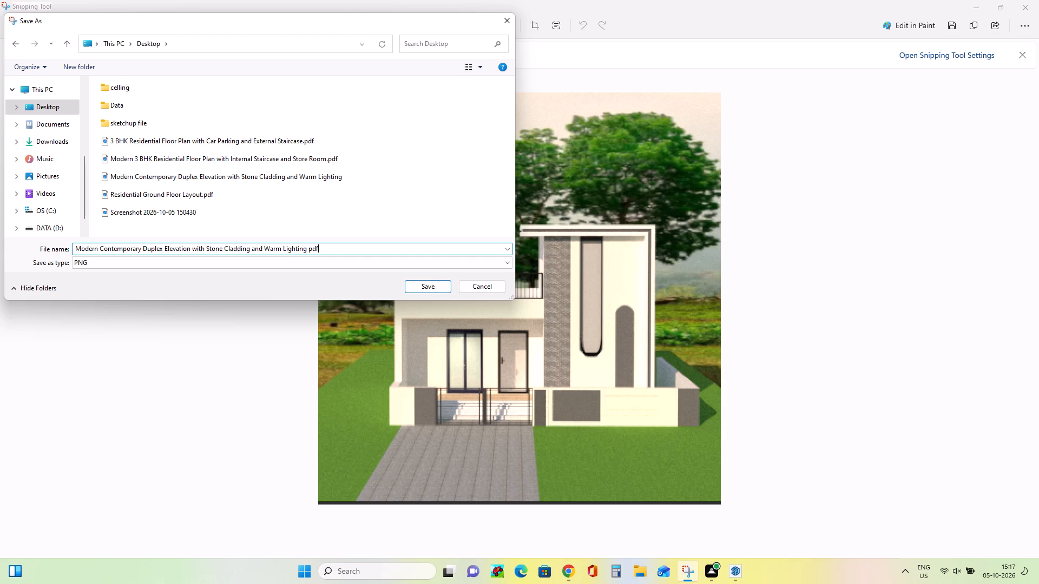
{"action": "left_click", "coordinate": [441, 283]}
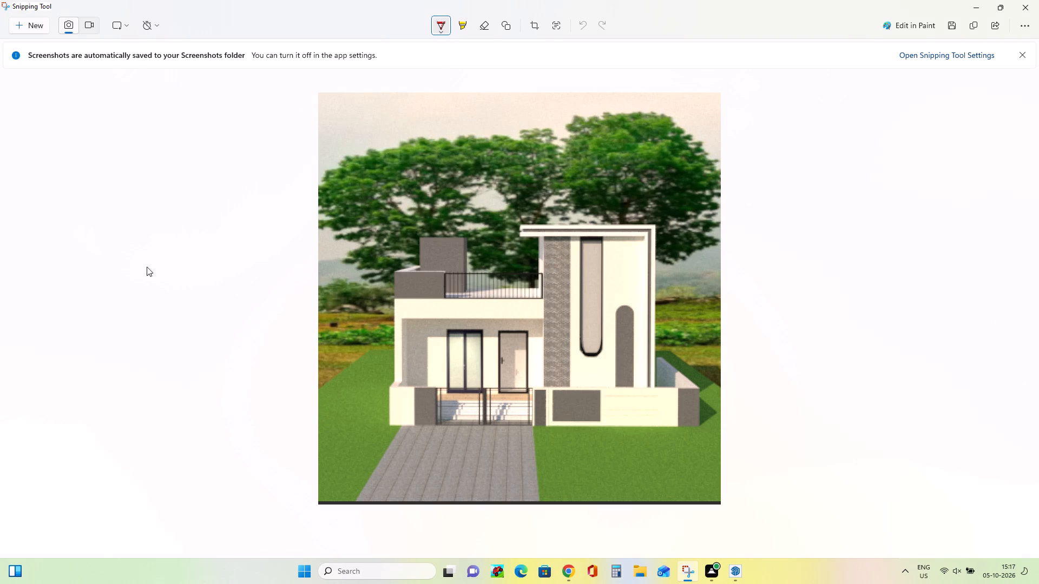
Minimize Snipping Tool and close the V-Ray Frame Buffer to return to the SketchUp model.
{"action": "left_click", "coordinate": [981, 4]}
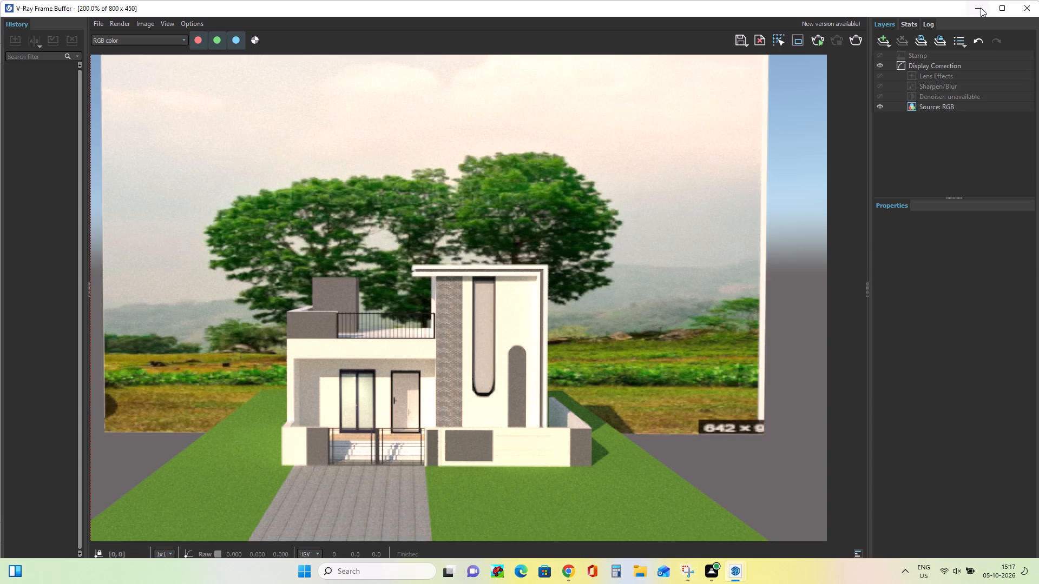
{"action": "left_click", "coordinate": [1035, 9]}
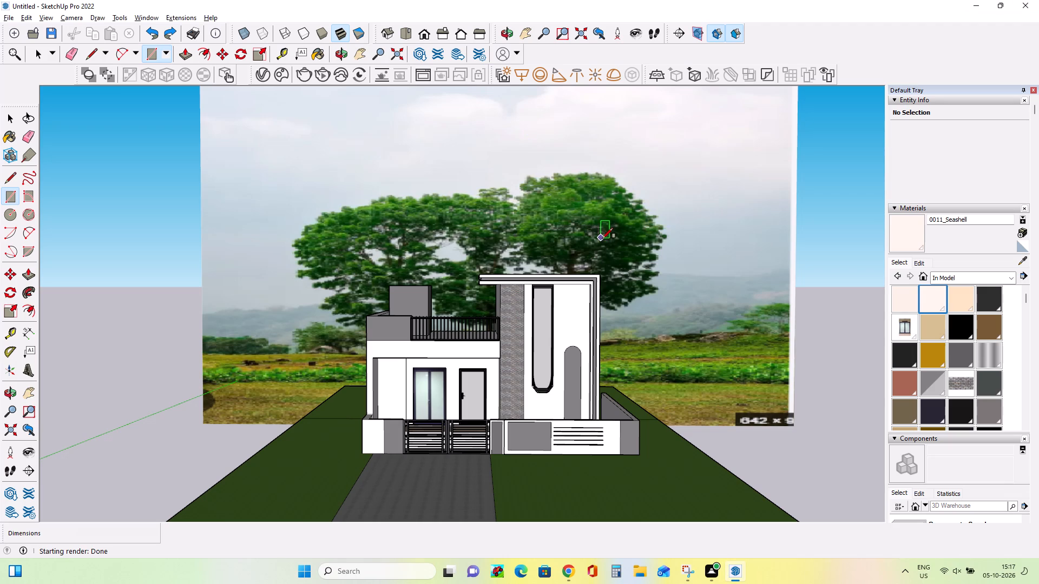
Start saving the model, choose the Desktop as the destination folder and clear the default file name.
{"action": "key", "text": "ctrl+s"}
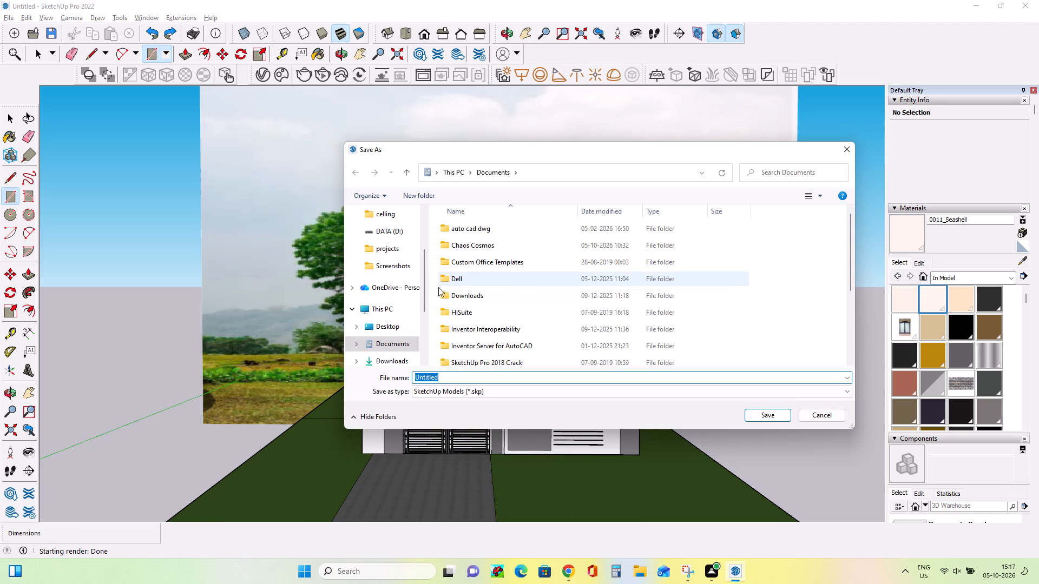
{"action": "left_click", "coordinate": [396, 331]}
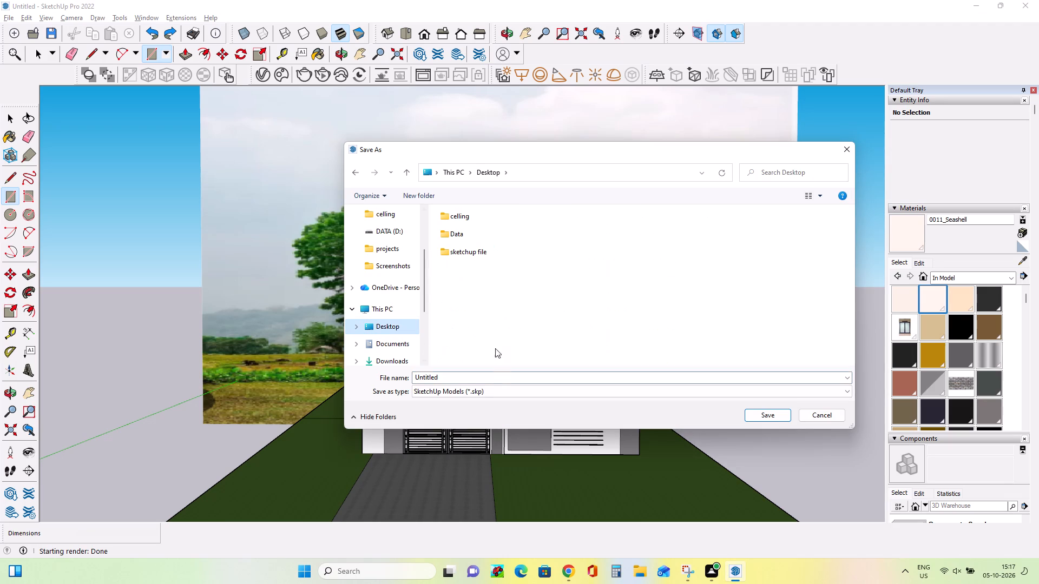
{"action": "left_click", "coordinate": [474, 376]}
{"action": "key", "text": "BackSpace"}
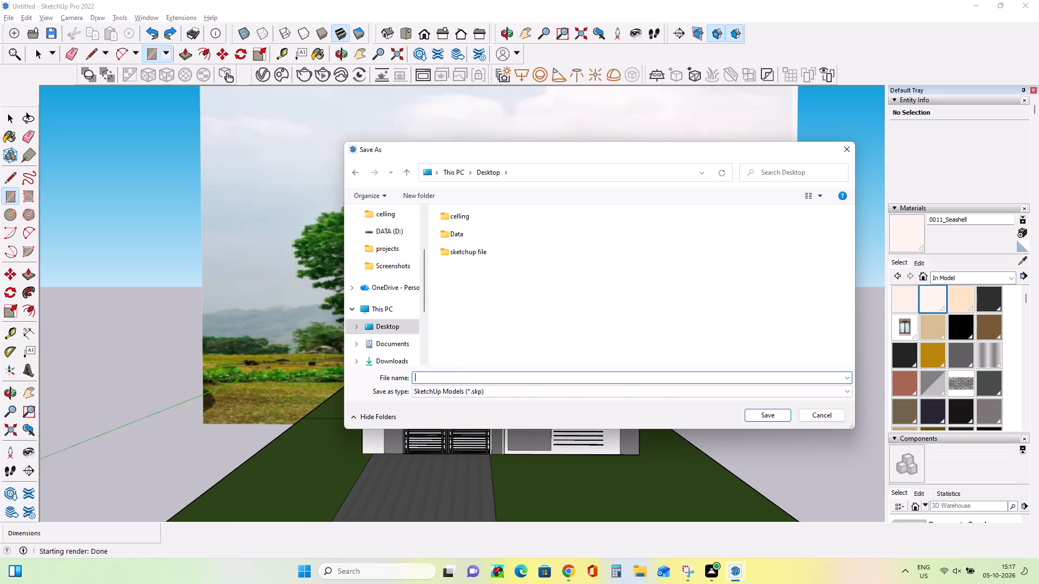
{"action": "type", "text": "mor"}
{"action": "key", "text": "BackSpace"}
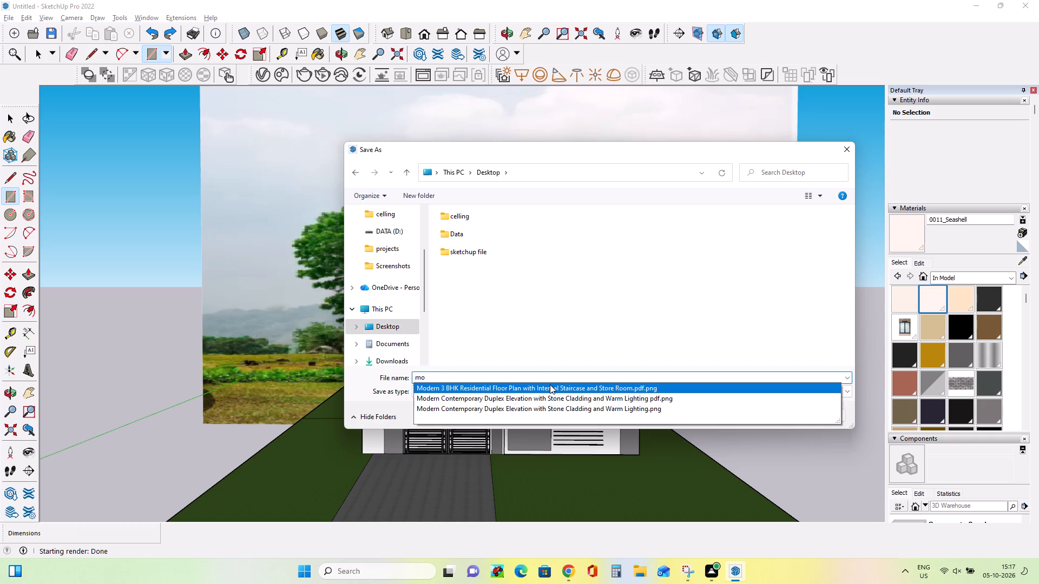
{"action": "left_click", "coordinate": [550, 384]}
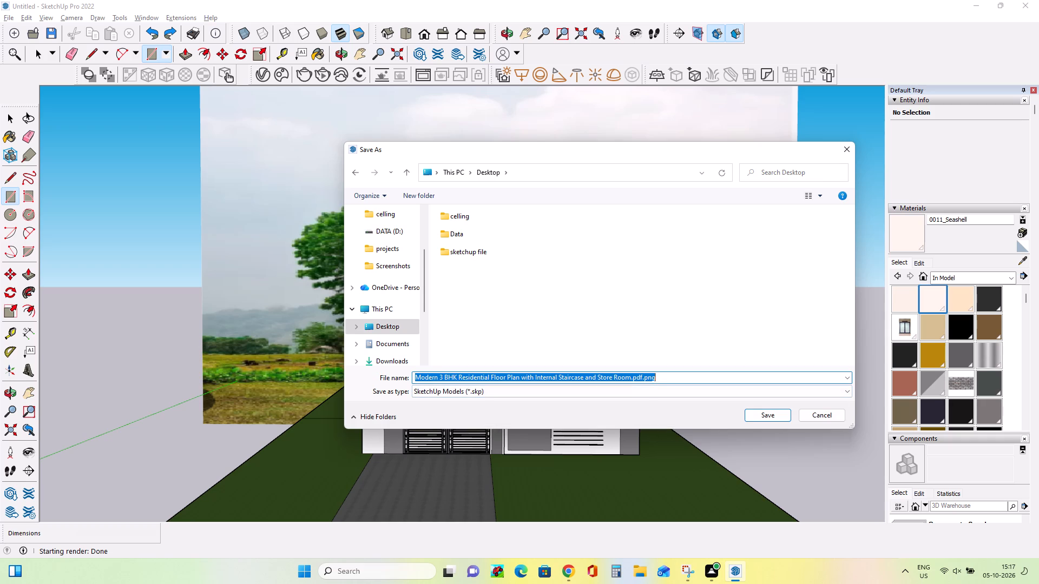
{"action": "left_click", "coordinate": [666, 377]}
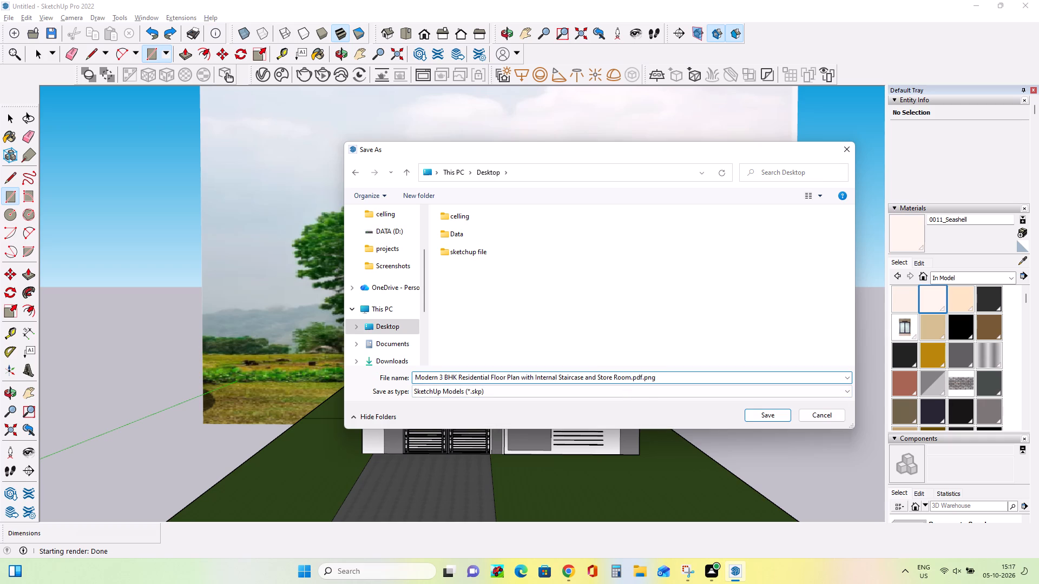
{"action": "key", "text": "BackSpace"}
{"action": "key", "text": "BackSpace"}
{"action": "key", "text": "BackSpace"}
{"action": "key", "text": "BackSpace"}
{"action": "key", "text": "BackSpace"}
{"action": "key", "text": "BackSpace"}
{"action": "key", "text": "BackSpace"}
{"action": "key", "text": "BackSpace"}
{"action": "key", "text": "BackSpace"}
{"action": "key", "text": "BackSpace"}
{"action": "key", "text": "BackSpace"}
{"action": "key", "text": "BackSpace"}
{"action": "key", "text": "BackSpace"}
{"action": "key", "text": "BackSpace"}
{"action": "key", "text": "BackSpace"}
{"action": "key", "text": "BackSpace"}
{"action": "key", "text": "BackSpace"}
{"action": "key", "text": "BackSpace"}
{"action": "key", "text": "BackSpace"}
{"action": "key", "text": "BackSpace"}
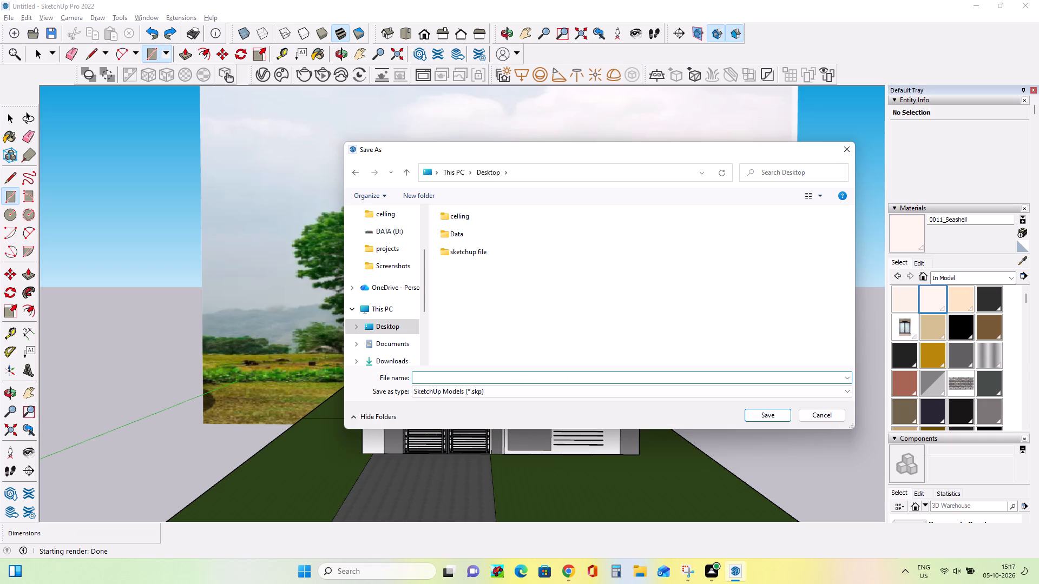
Save the SketchUp model under the name "Modern Contemporary Duplex Elevation with Stone Cladding and Warm Lighting skp".
{"action": "type", "text": "mo"}
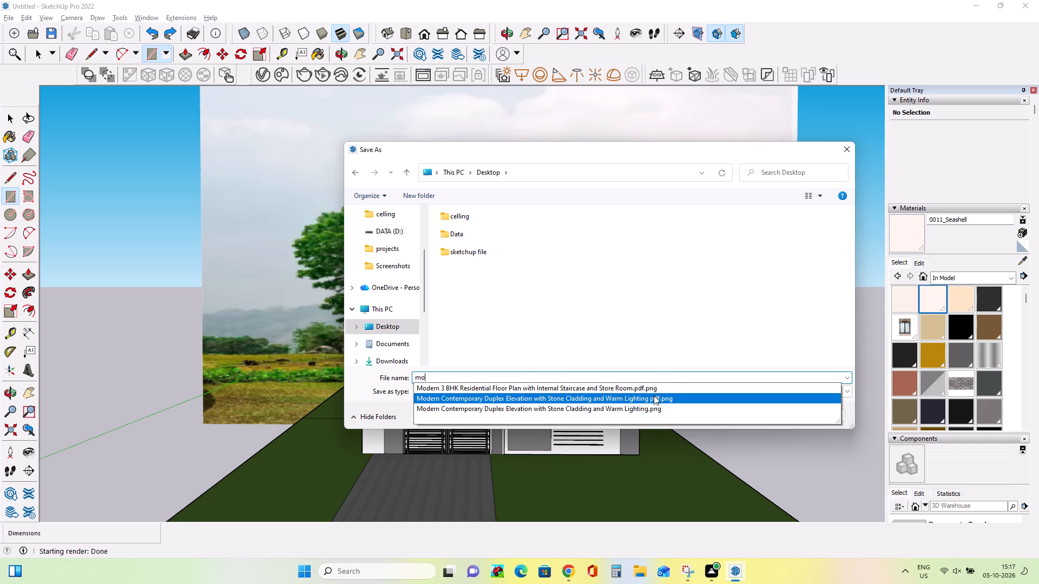
{"action": "left_click", "coordinate": [673, 402]}
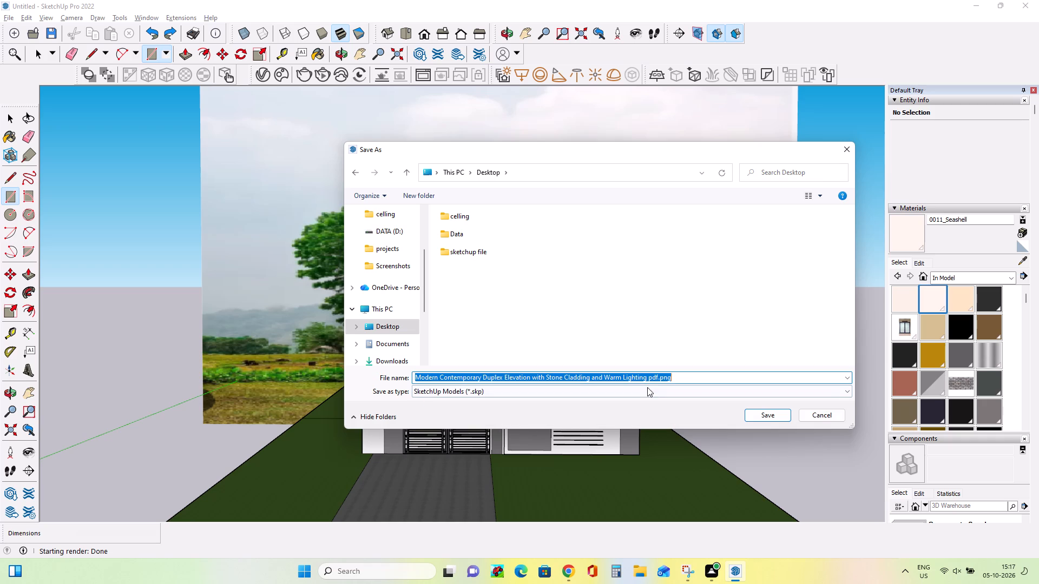
{"action": "left_click", "coordinate": [682, 375]}
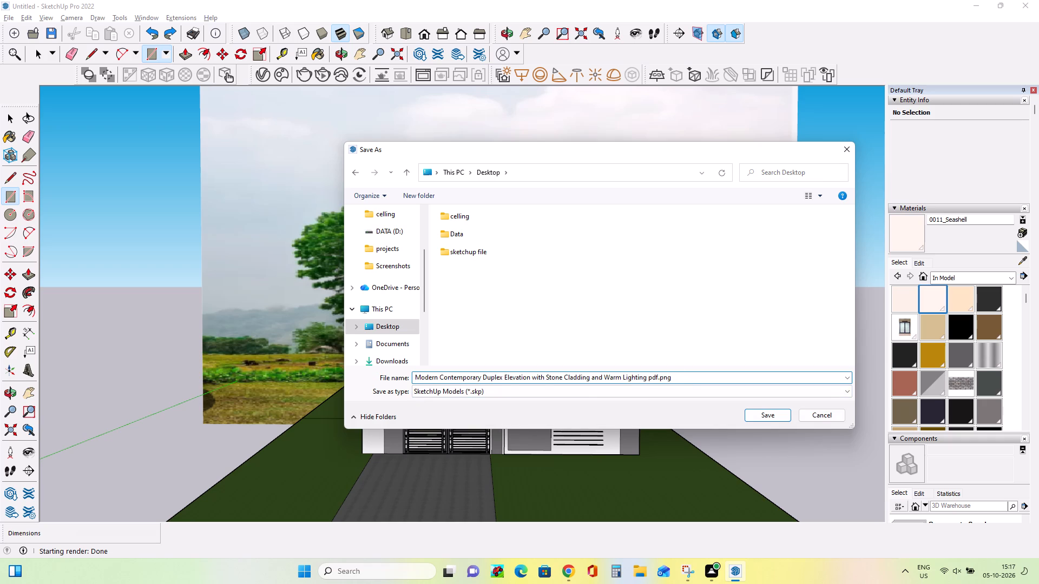
{"action": "key", "text": "BackSpace"}
{"action": "key", "text": "BackSpace"}
{"action": "key", "text": "BackSpace"}
{"action": "key", "text": "BackSpace"}
{"action": "key", "text": "BackSpace"}
{"action": "key", "text": "BackSpace"}
{"action": "key", "text": "BackSpace"}
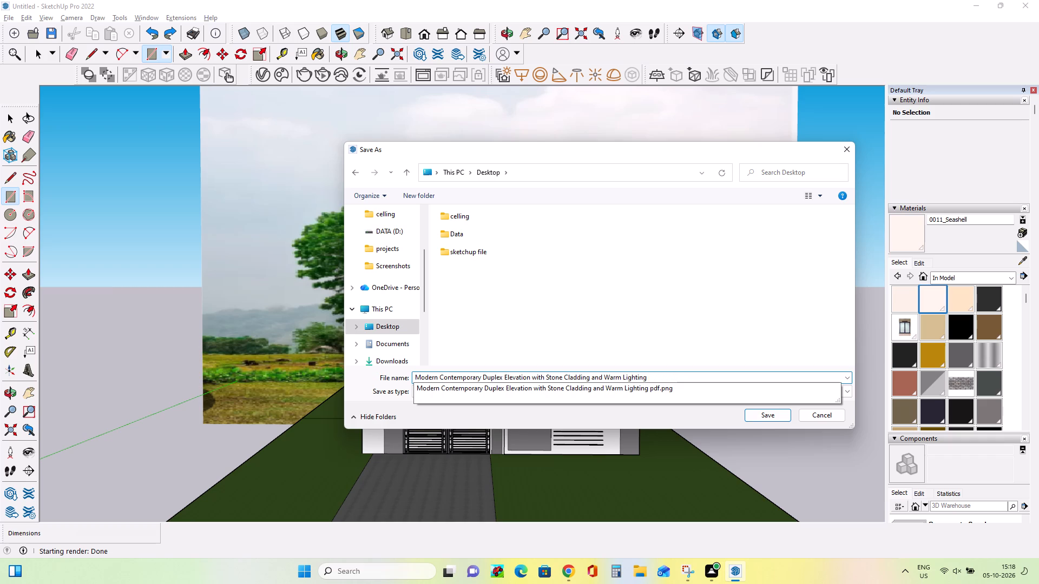
{"action": "type", "text": "skp"}
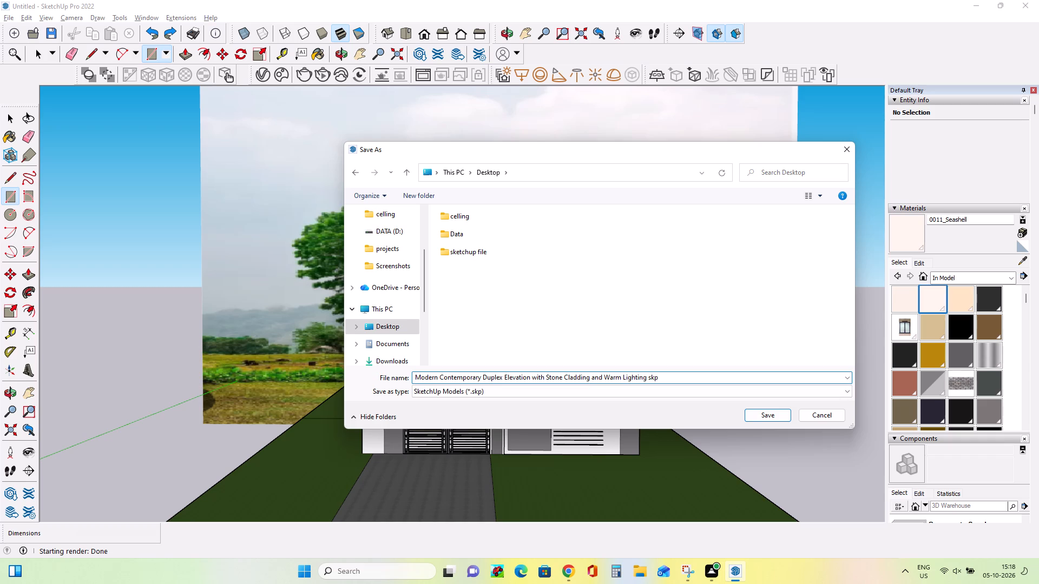
{"action": "left_click", "coordinate": [762, 415]}
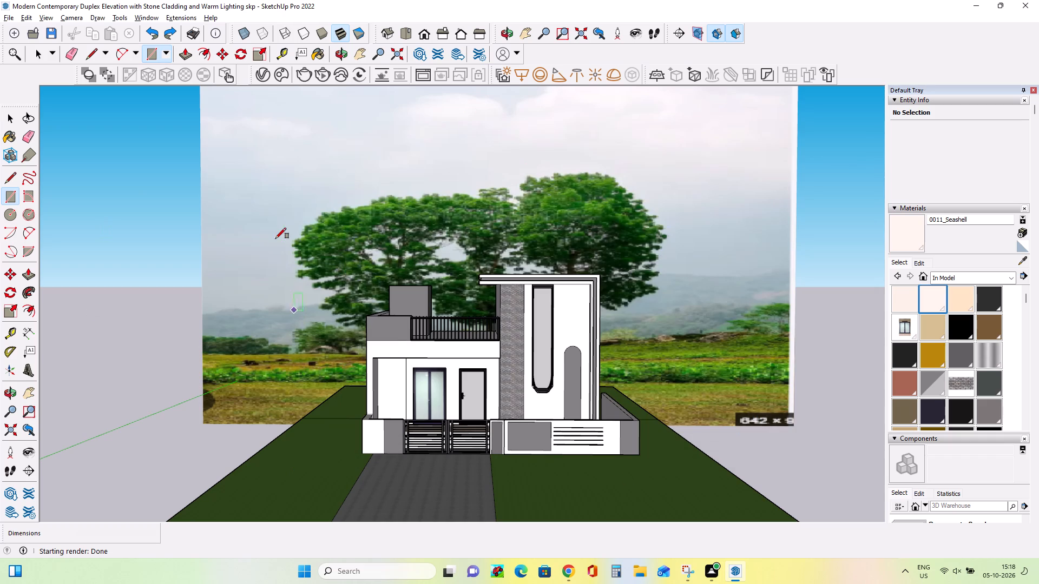